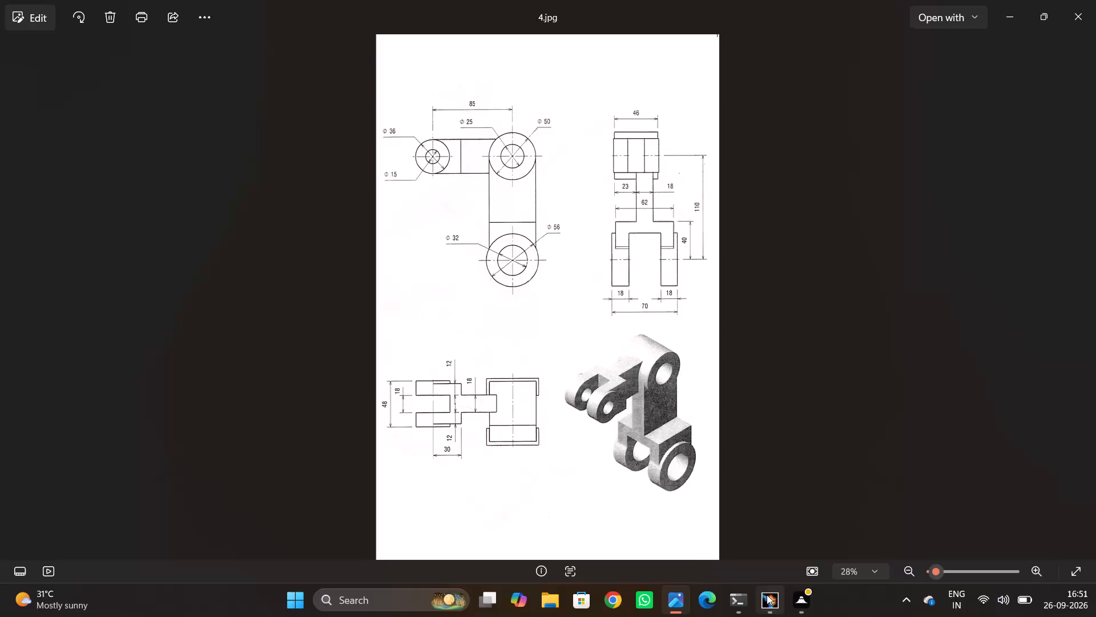
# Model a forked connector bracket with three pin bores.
# Switch to CATIA and close the open documents Drawing1 and Product1 without saving their changes.
pyautogui.click(765, 595)
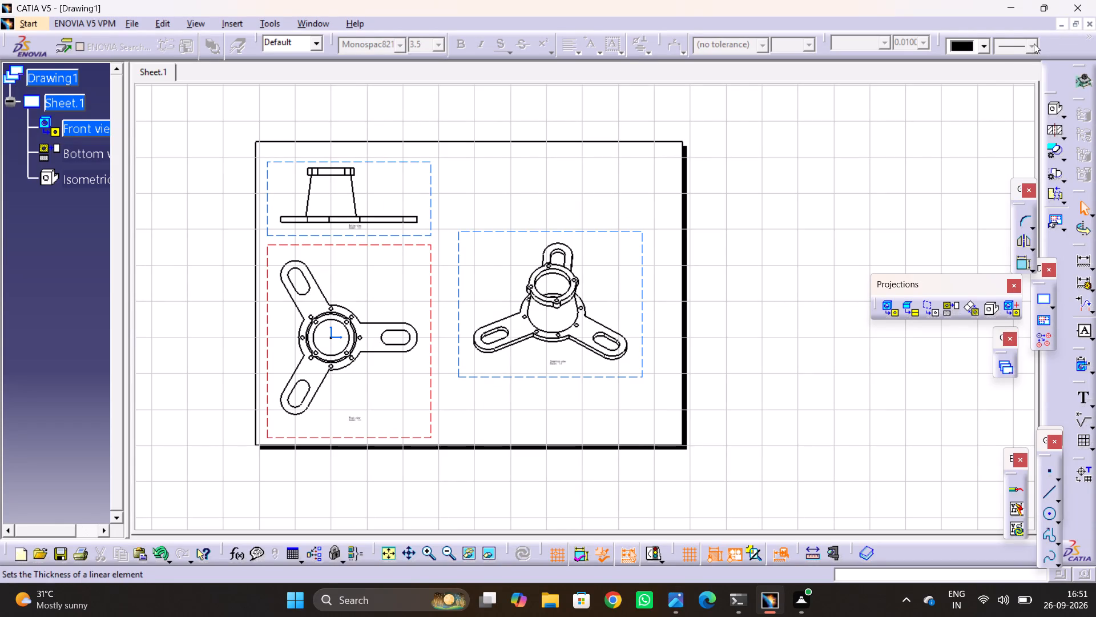
pyautogui.click(1086, 27)
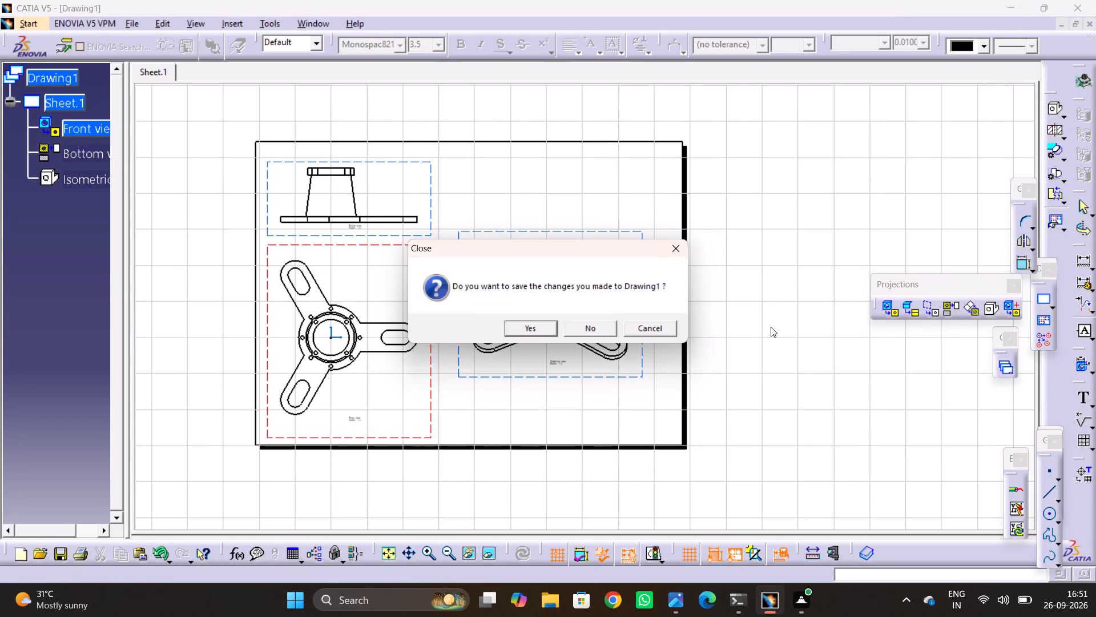
pyautogui.click(597, 323)
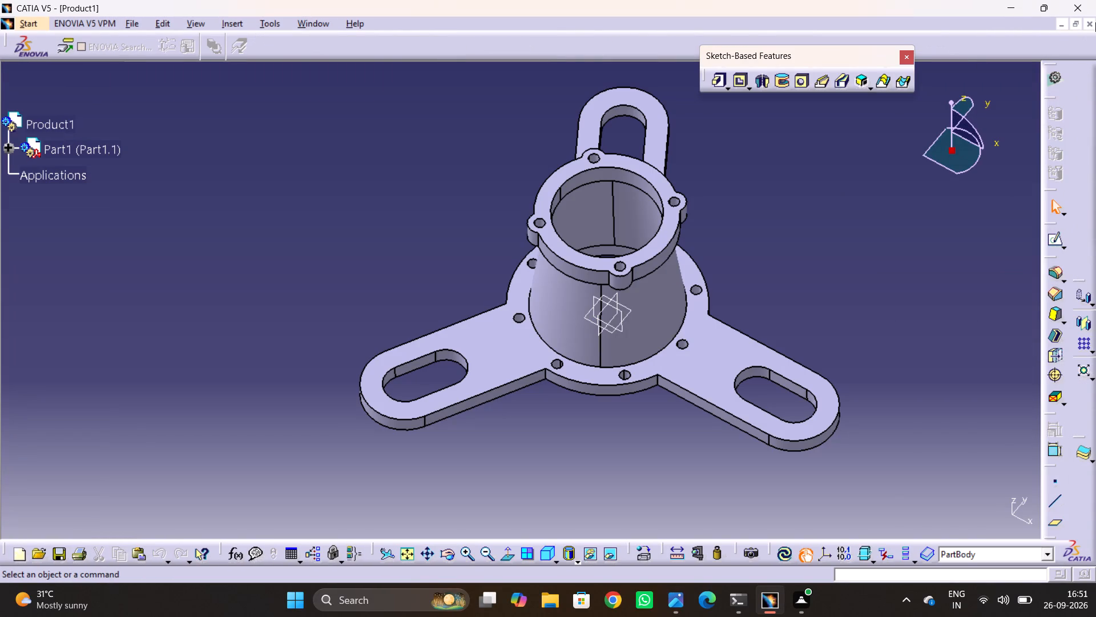
pyautogui.click(1086, 26)
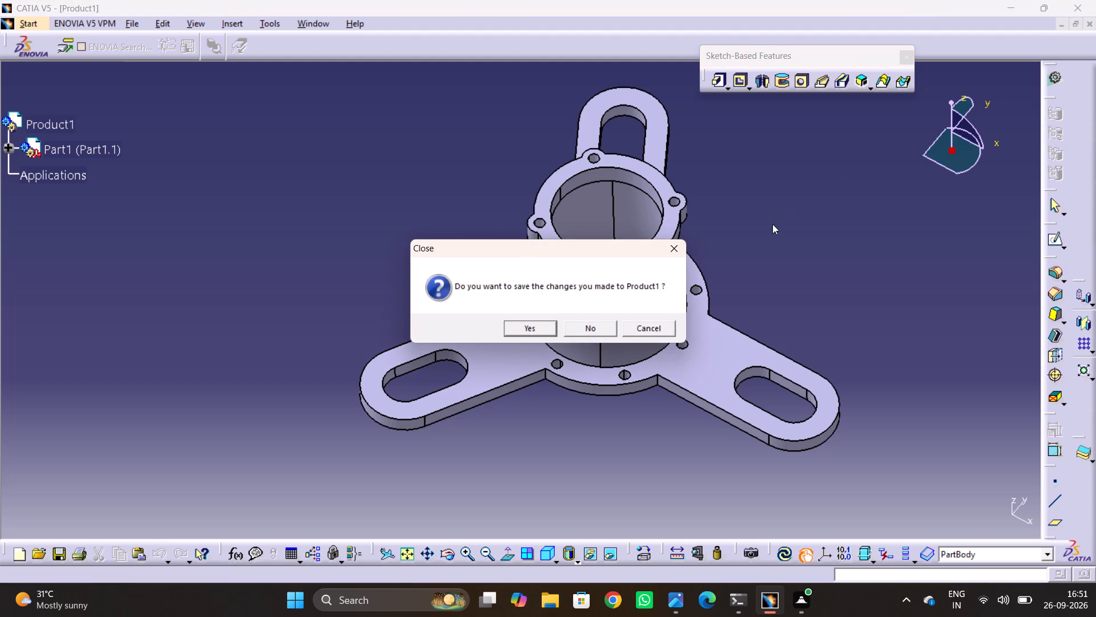
pyautogui.click(585, 328)
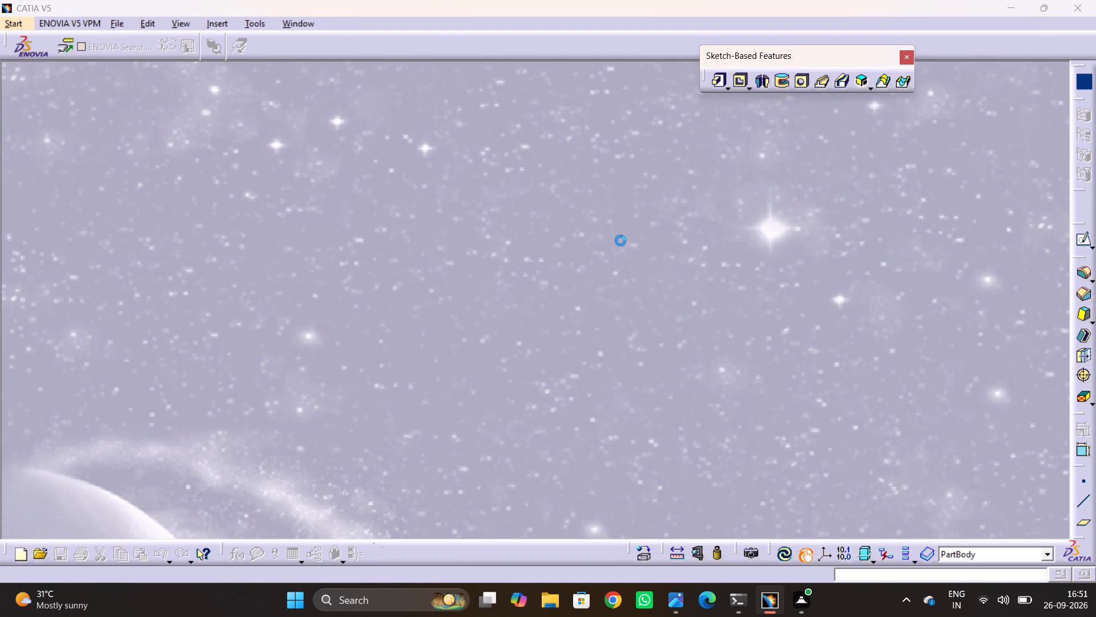
# Create a new part in the Part Design workbench with the default part settings.
pyautogui.hotkey('alt', 'Tab')
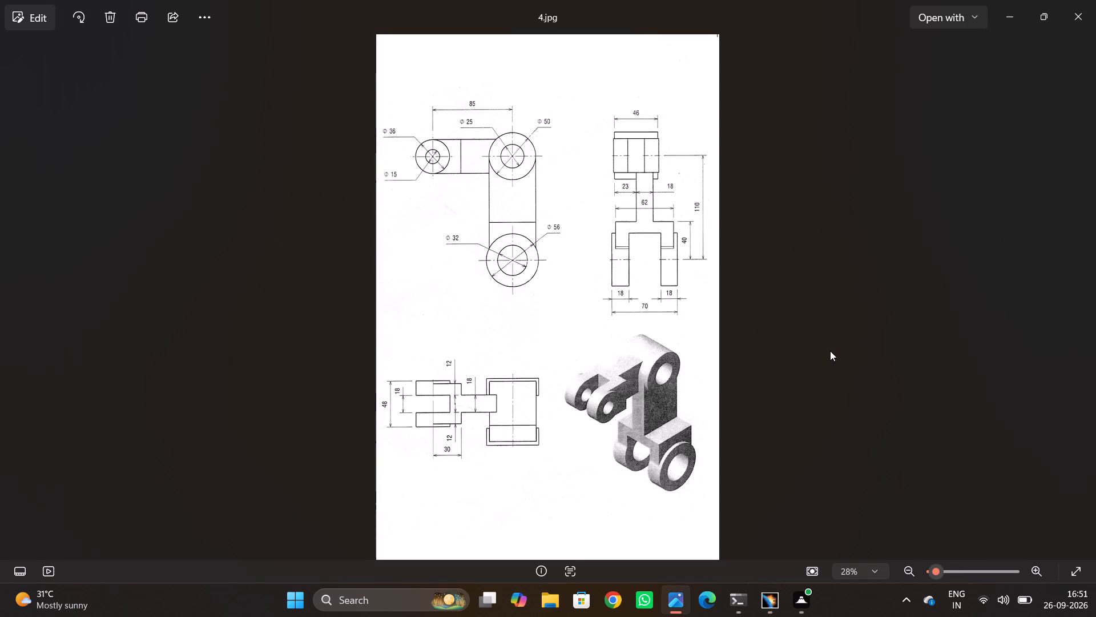
pyautogui.hotkey('alt', 'Tab')
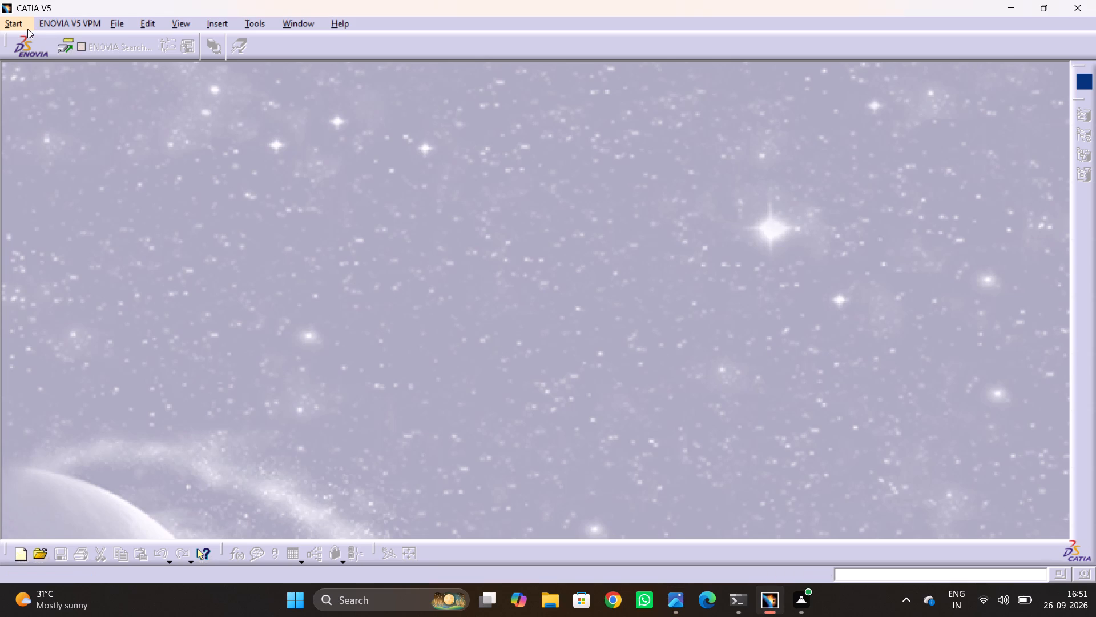
pyautogui.click(27, 29)
pyautogui.click(41, 77)
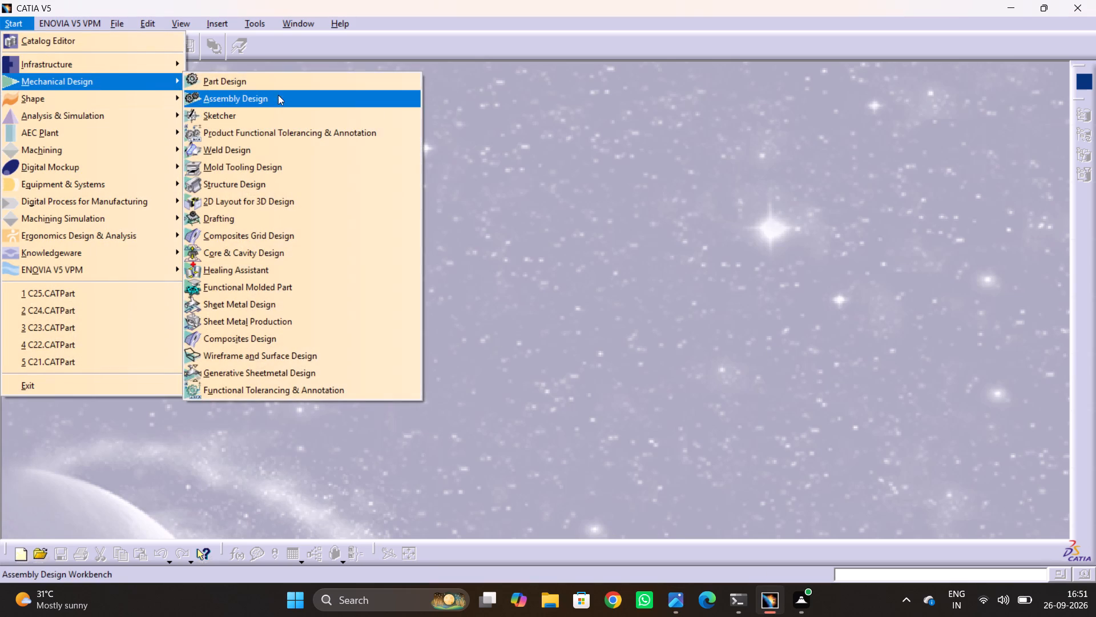
pyautogui.click(277, 88)
pyautogui.press('Return')
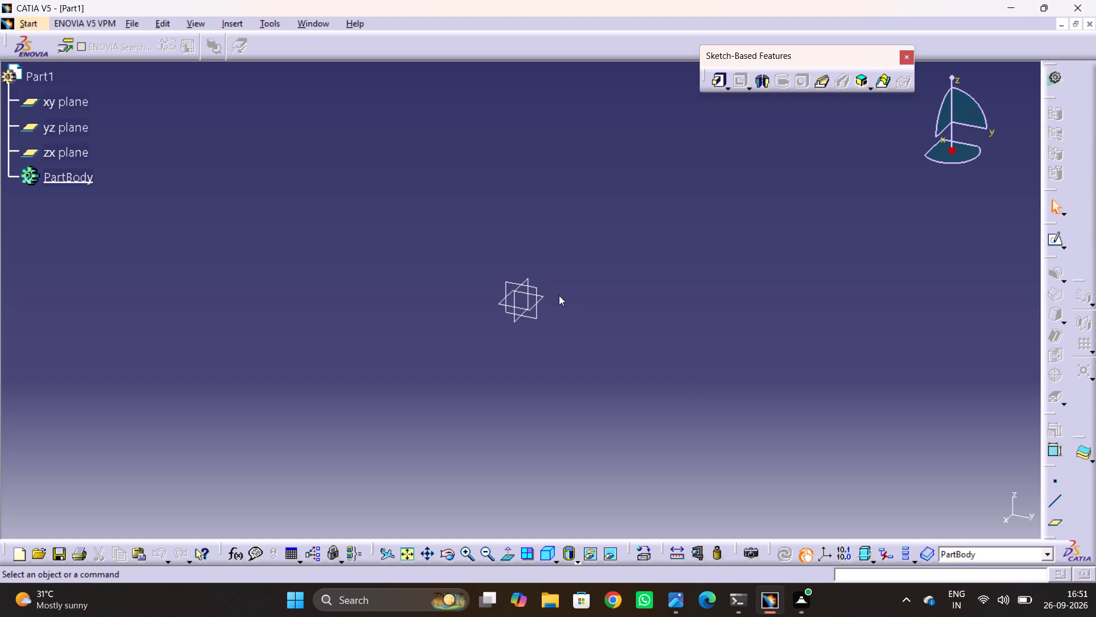
# Open a new sketch on the yz plane.
pyautogui.click(535, 291)
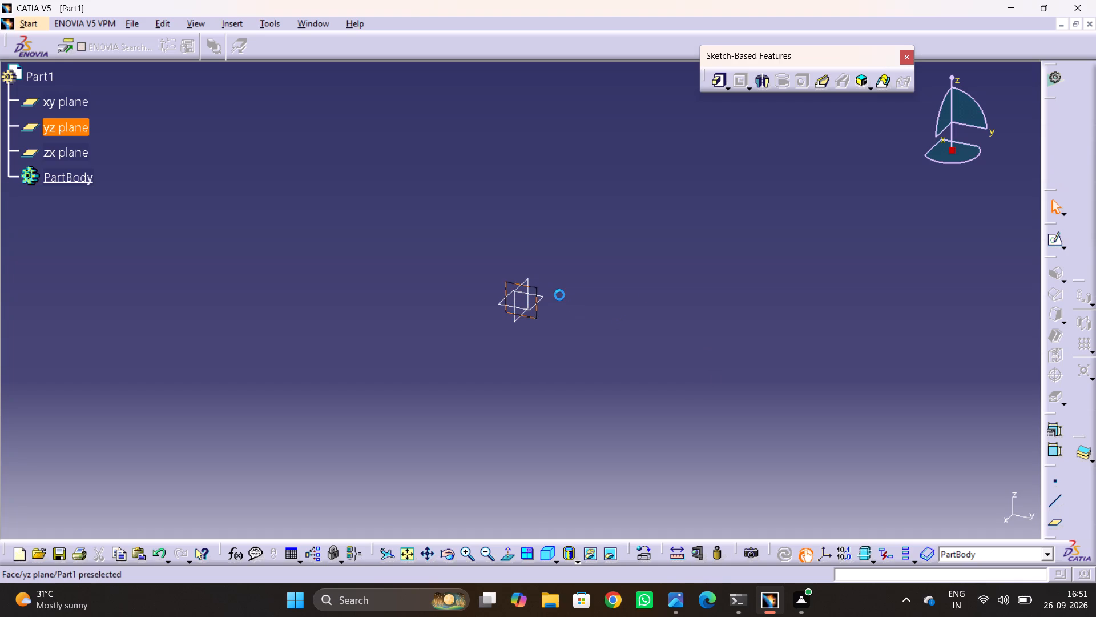
pyautogui.click(1050, 239)
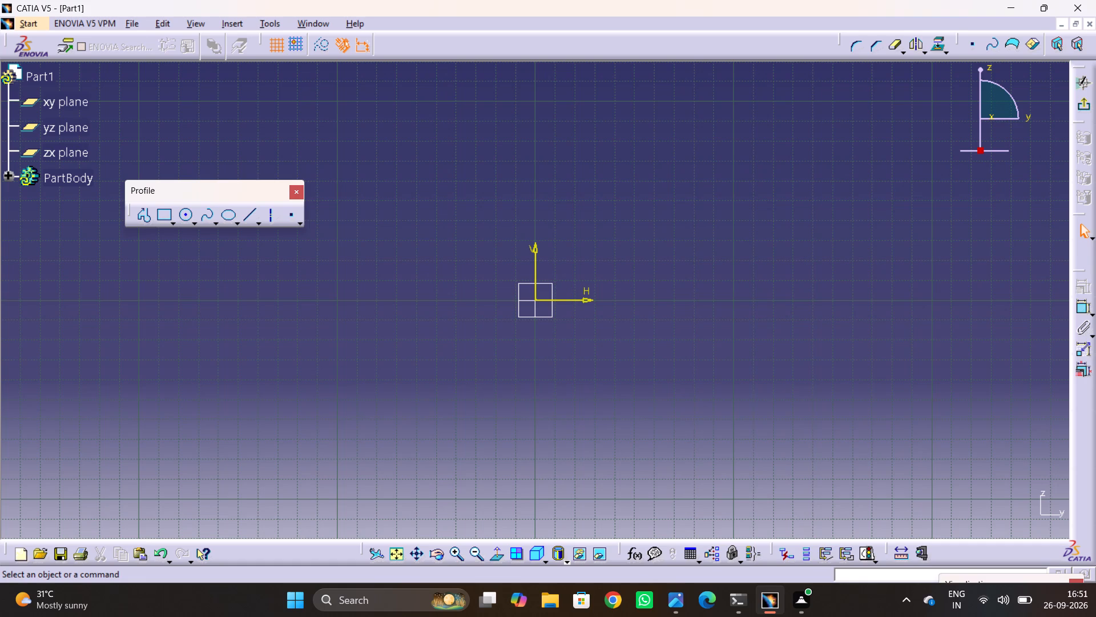
# Consult drawing 4.jpg and sketch a centered rectangle about 80 by 35 mm, centered on the vertical axis about 39 mm above the origin.
pyautogui.hotkey('alt', 'Tab')
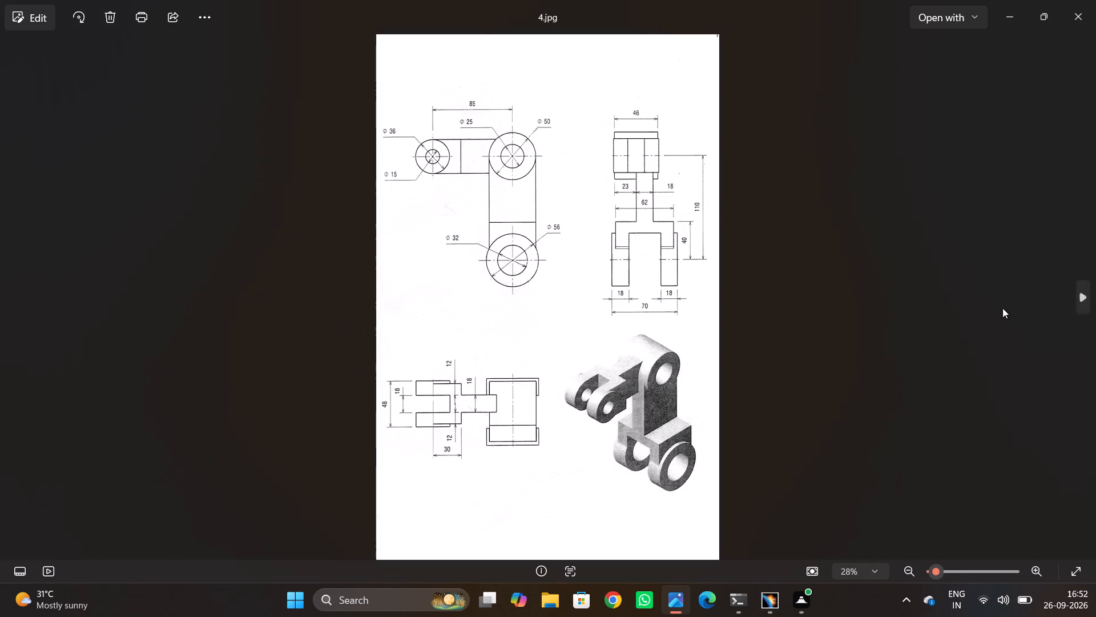
pyautogui.hotkey('alt', 'Tab')
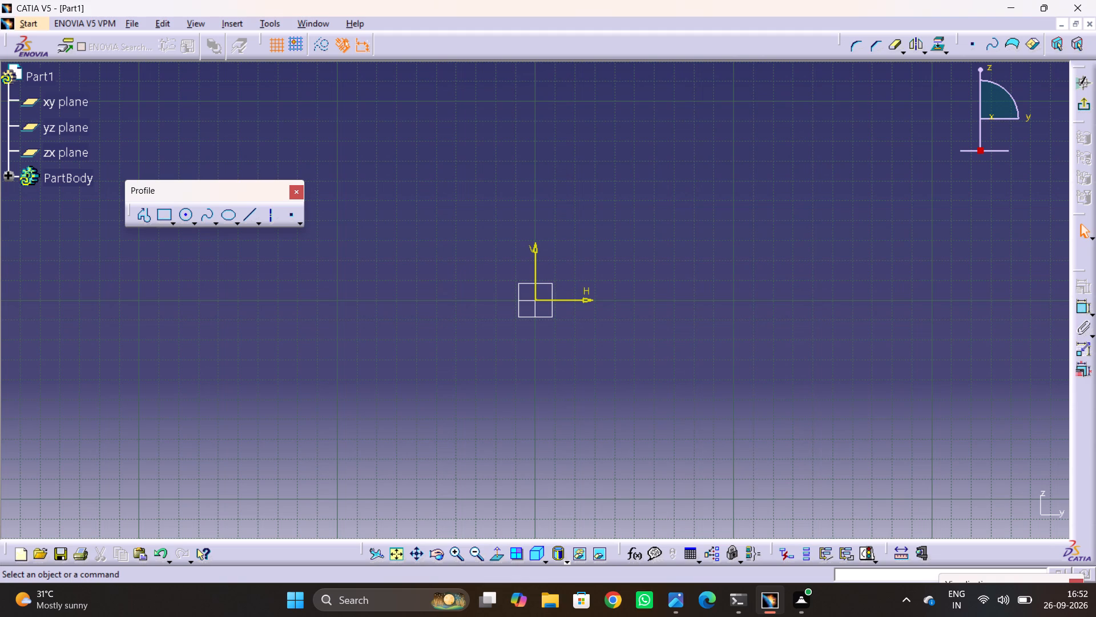
pyautogui.hotkey('alt', 'Tab')
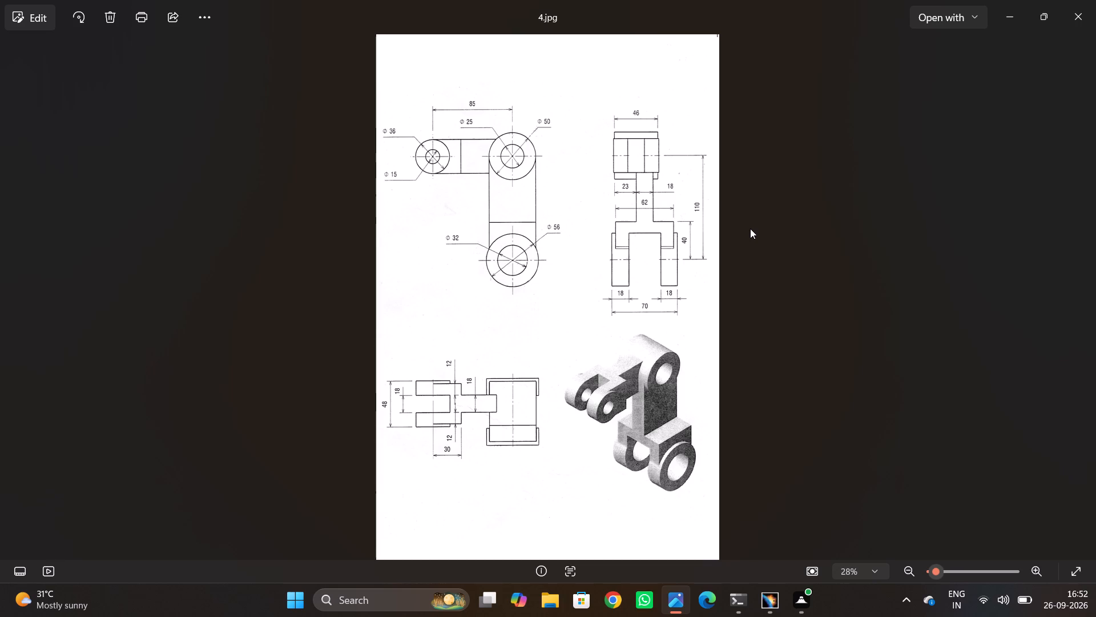
pyautogui.hotkey('alt', 'Tab')
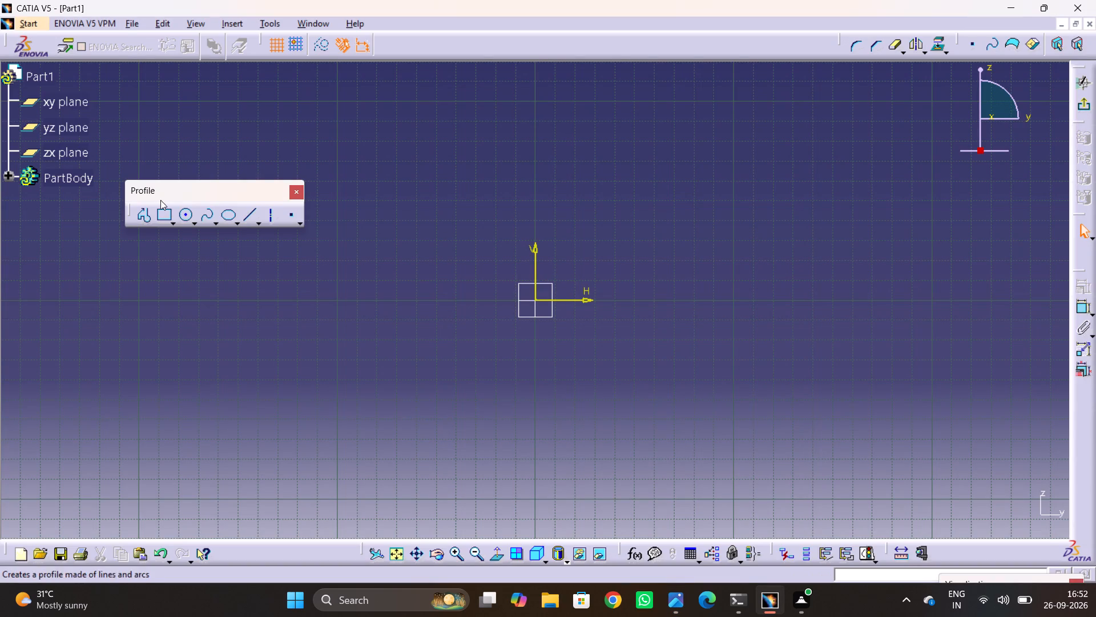
pyautogui.click(171, 223)
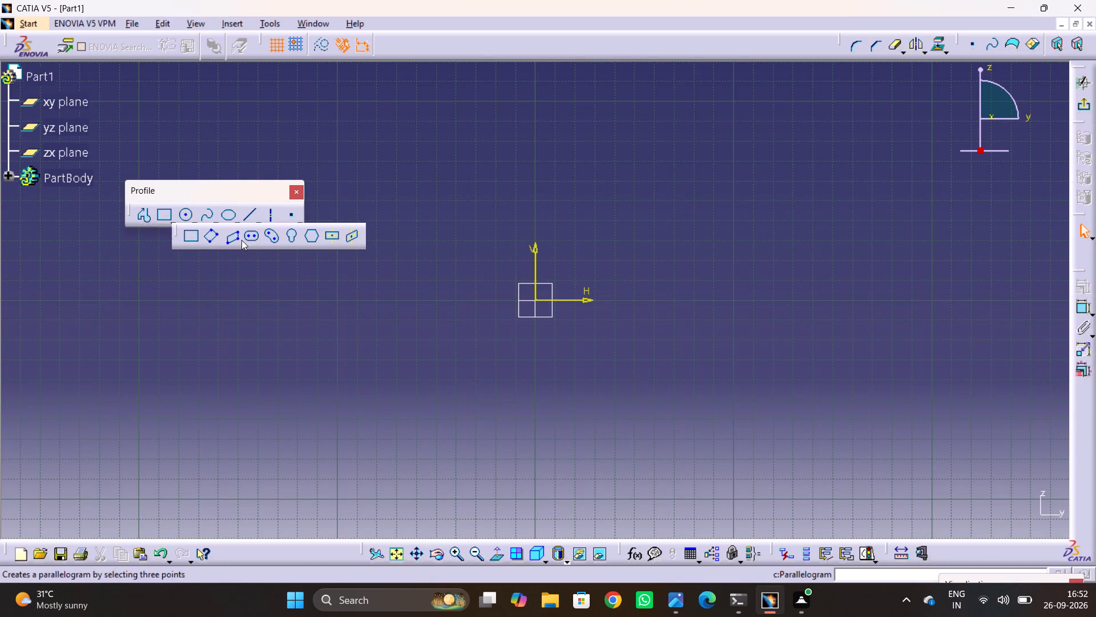
pyautogui.click(336, 238)
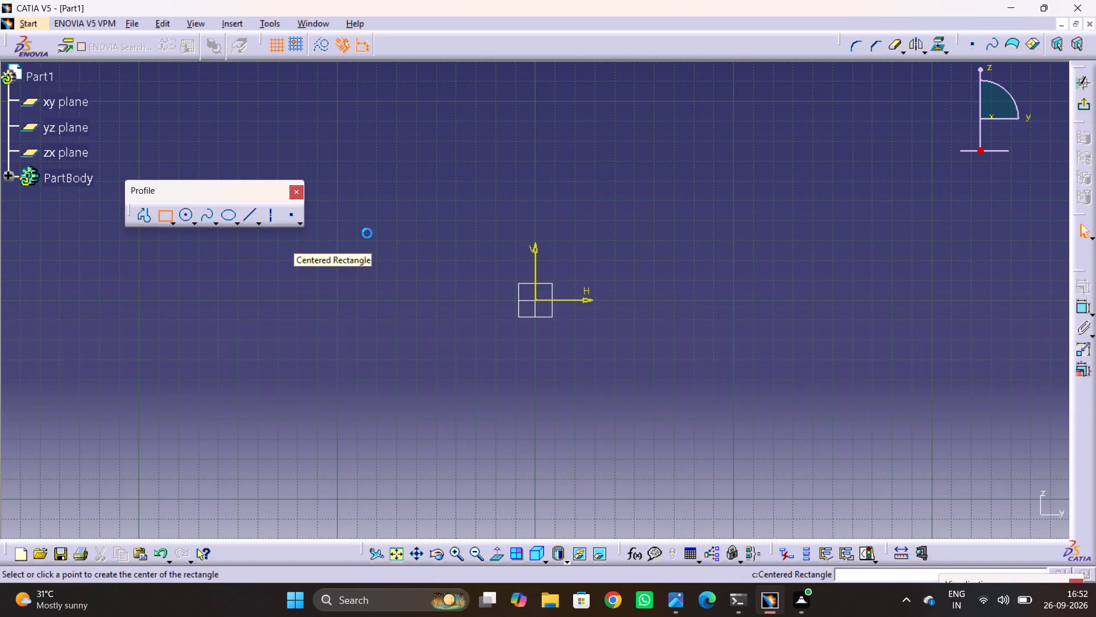
pyautogui.click(535, 222)
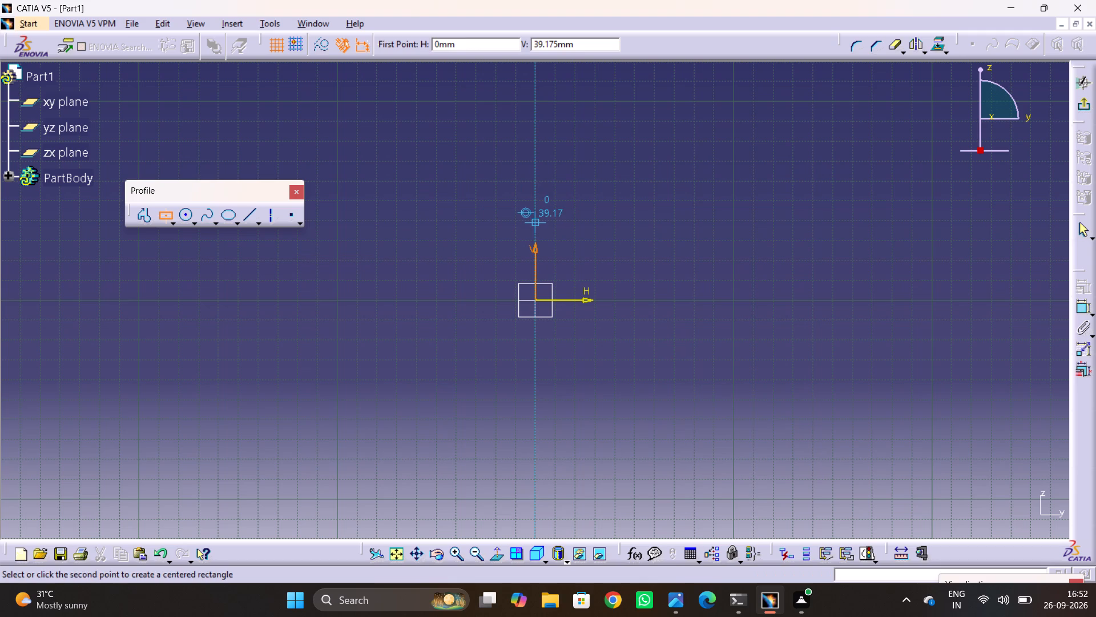
pyautogui.click(456, 258)
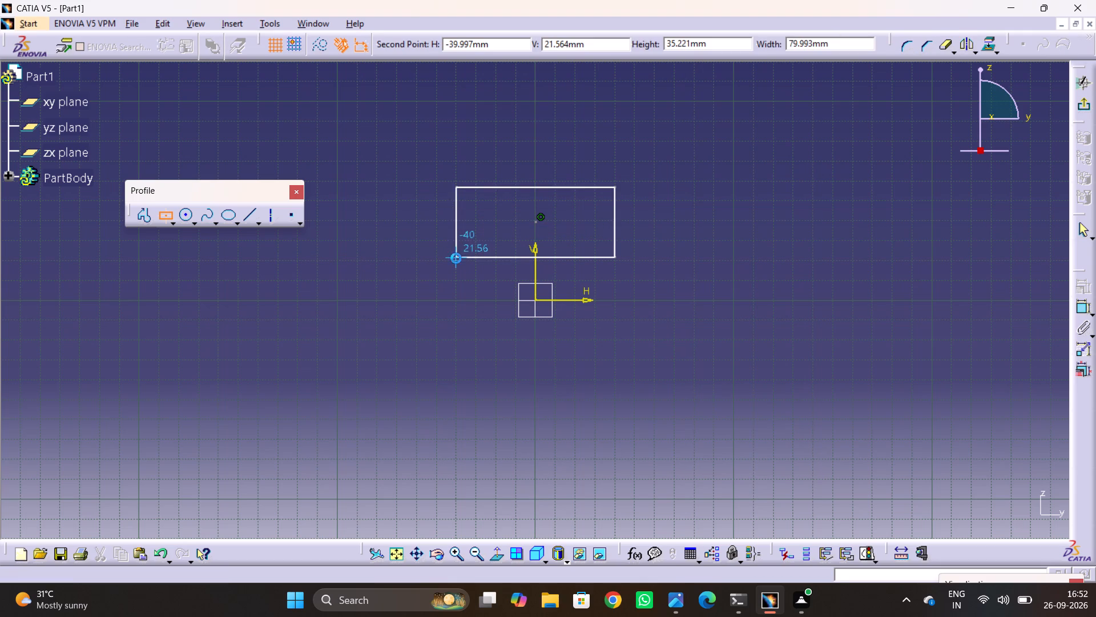
pyautogui.click(680, 262)
# Dimension the rectangle's height and set it to 30 mm.
pyautogui.click(1081, 308)
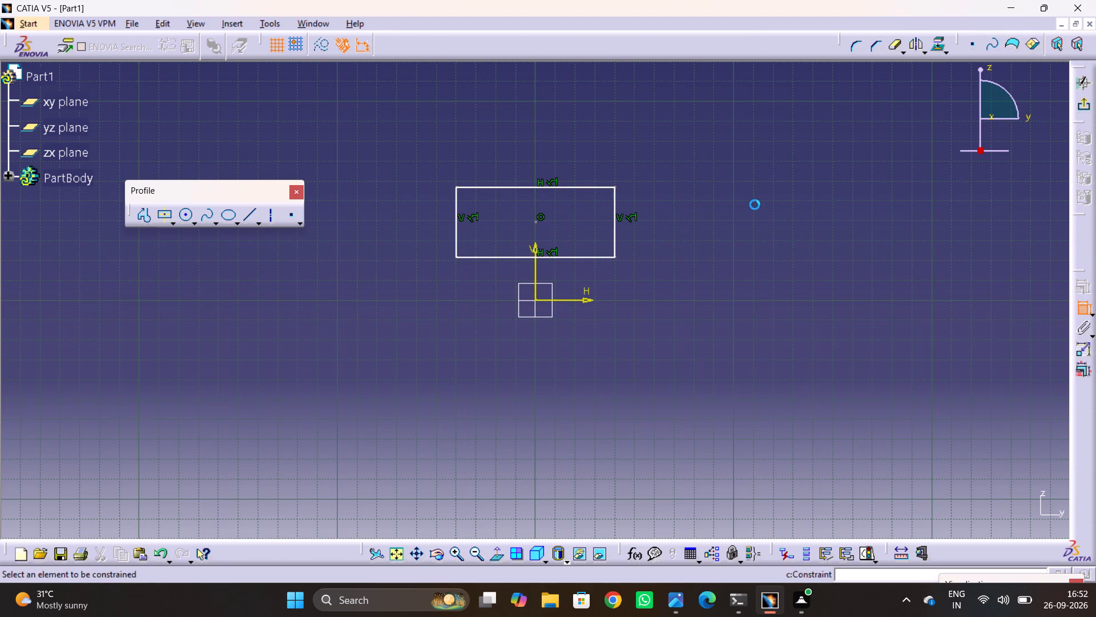
pyautogui.click(615, 238)
pyautogui.click(713, 253)
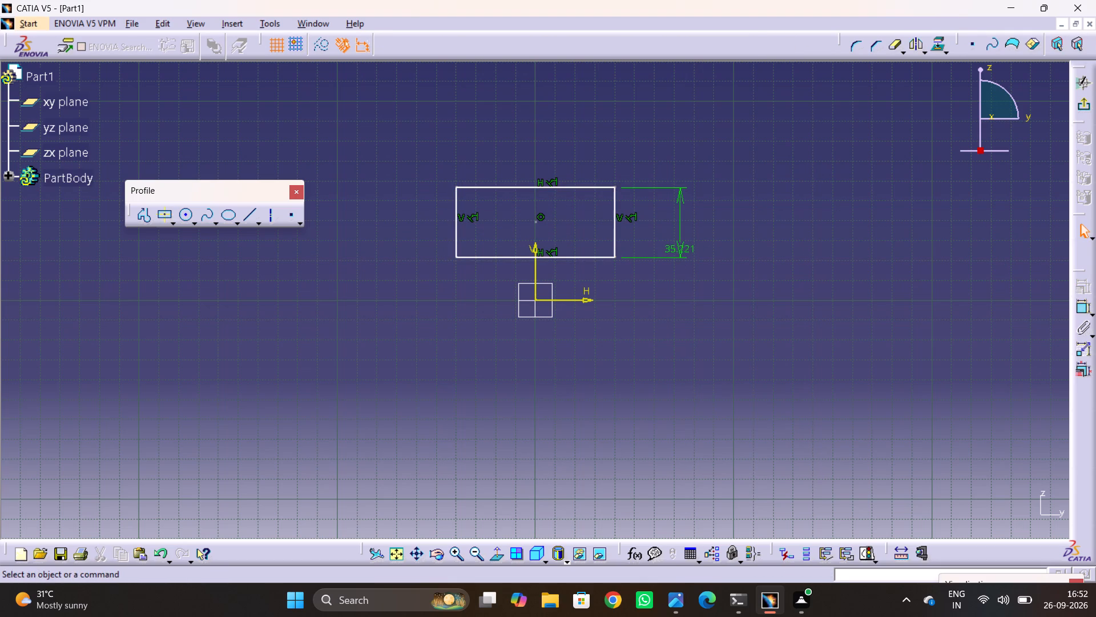
pyautogui.doubleClick(692, 248)
pyautogui.write('30')
pyautogui.press('Return')
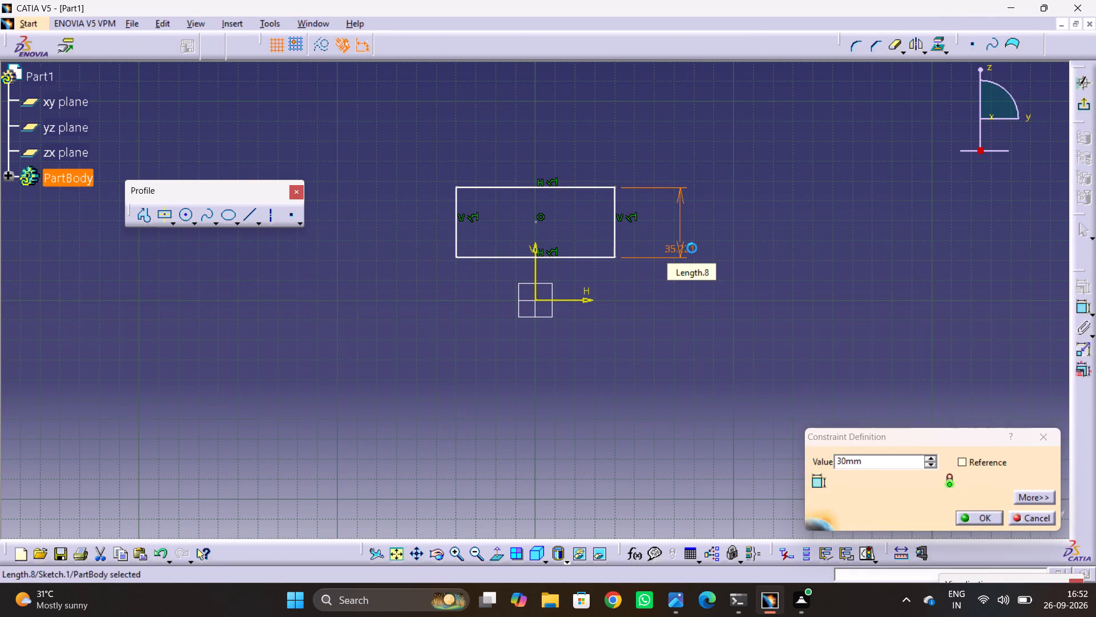
# Check drawing 4.jpg again, then dimension the rectangle's width and set it to 48 mm.
pyautogui.hotkey('alt', 'Tab')
pyautogui.doubleClick(1086, 306)
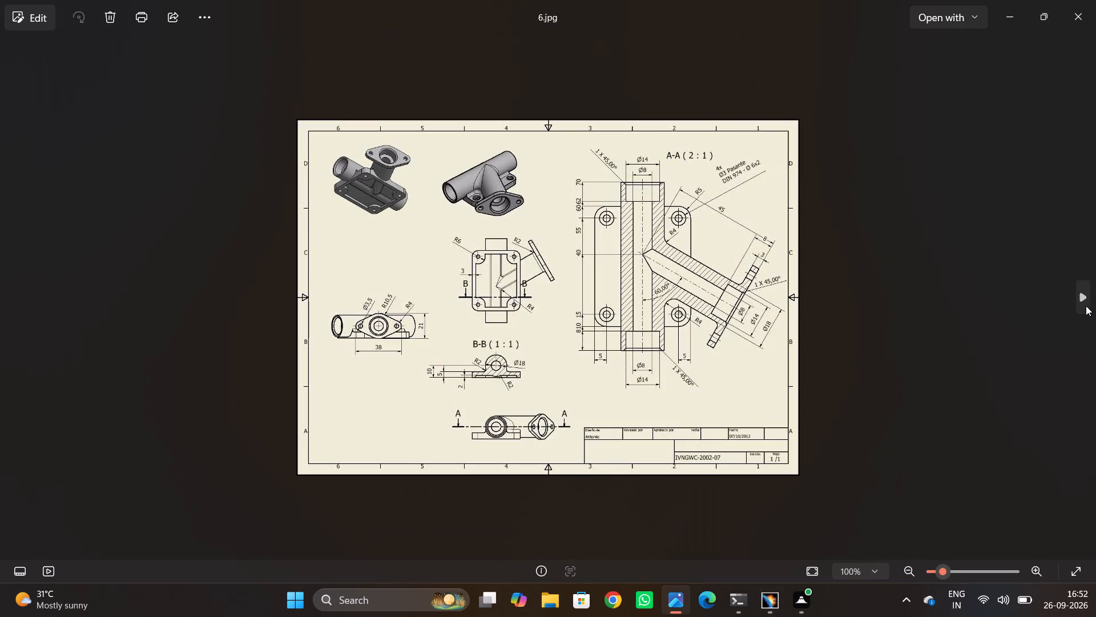
pyautogui.click(11, 298)
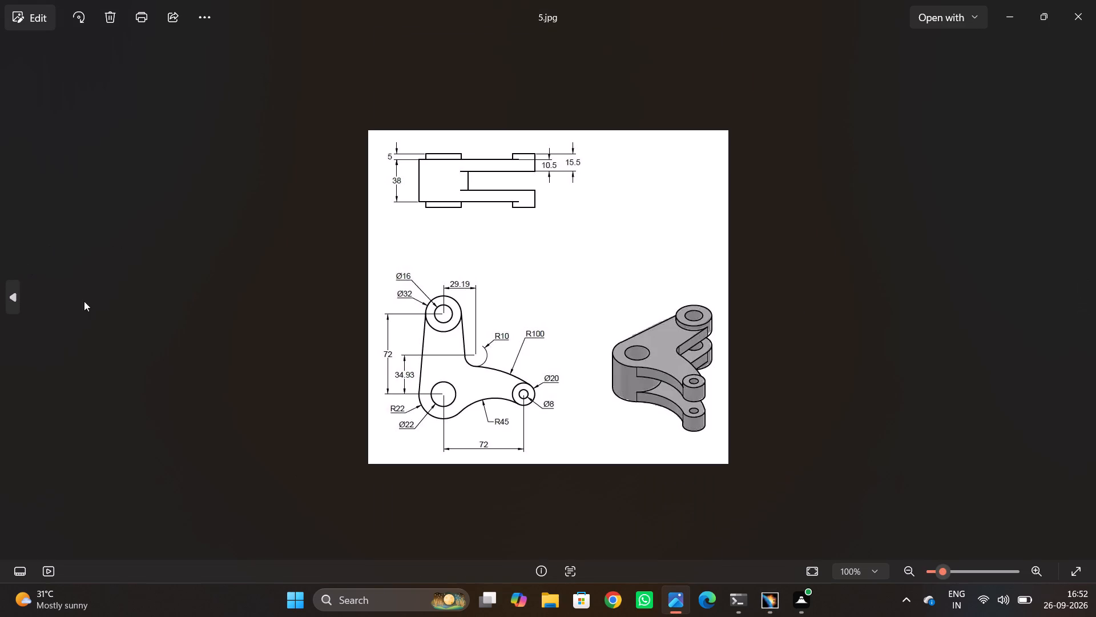
pyautogui.click(63, 298)
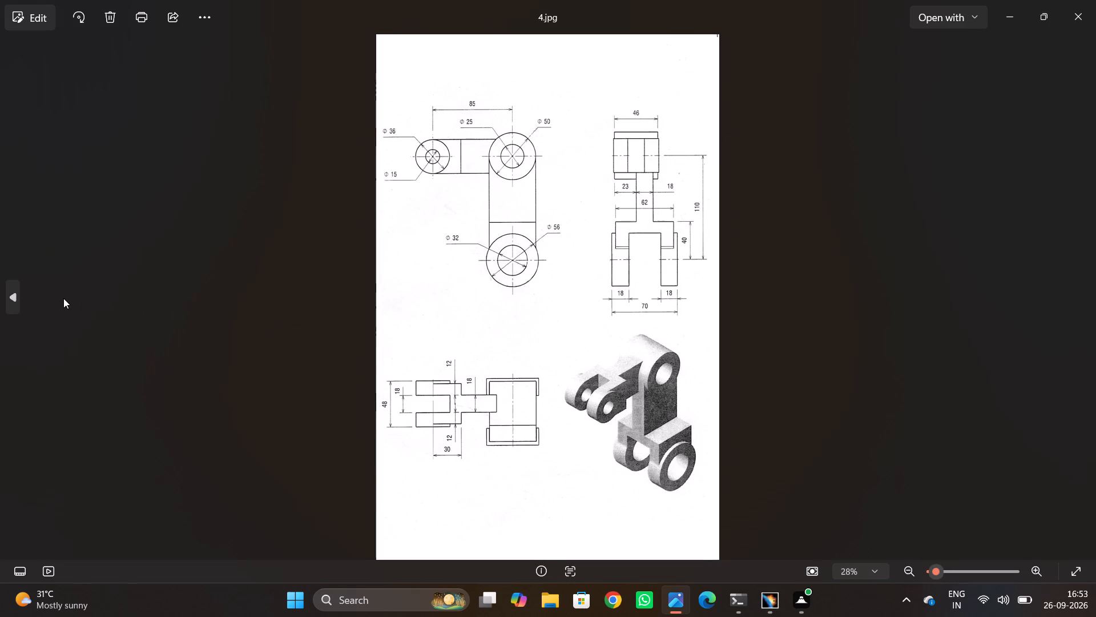
pyautogui.hotkey('alt', 'Tab')
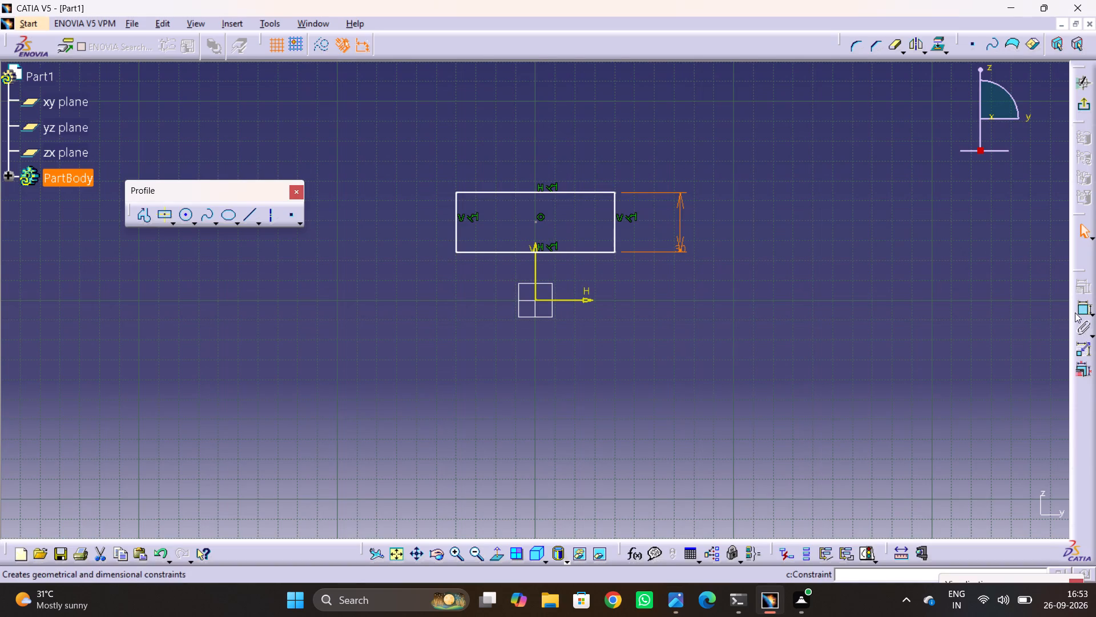
pyautogui.click(1075, 312)
pyautogui.click(481, 193)
pyautogui.click(502, 175)
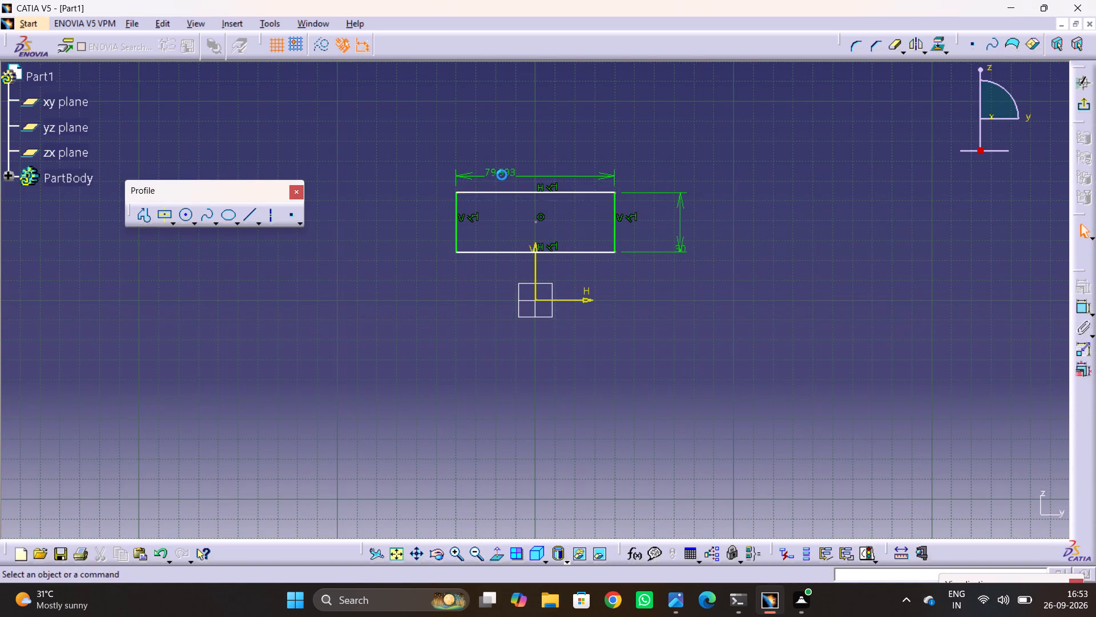
pyautogui.doubleClick(503, 174)
pyautogui.write('48')
pyautogui.press('Return')
pyautogui.click(749, 310)
# Compare the sketched rectangle with the views and fork dimensions of the bracket in drawing 4.jpg.
pyautogui.hotkey('alt', 'Tab')
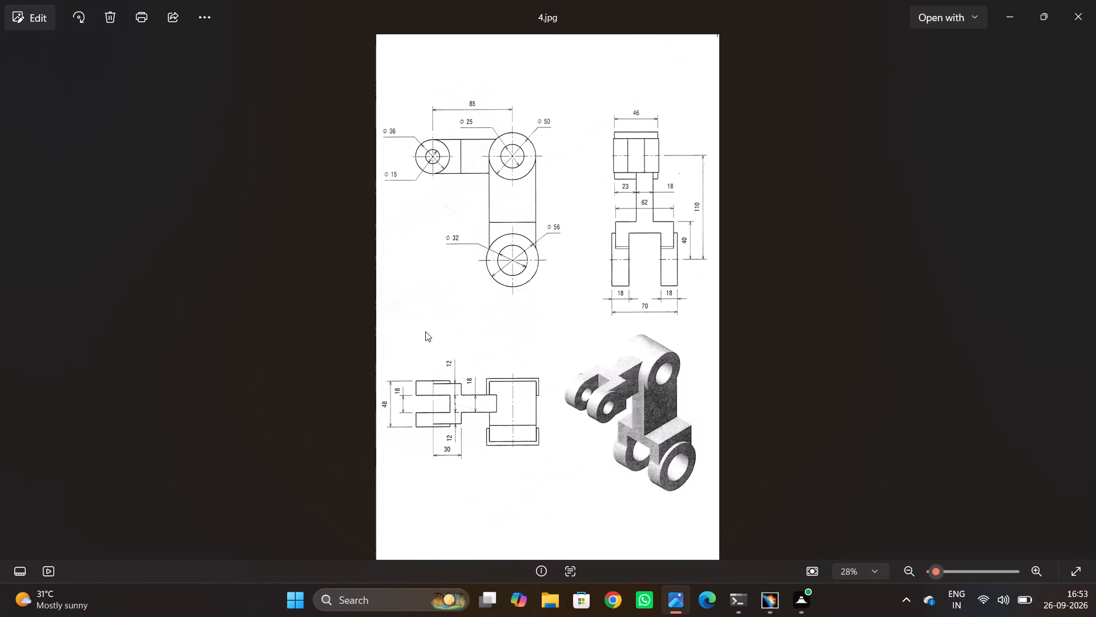
pyautogui.hotkey('alt', 'Tab')
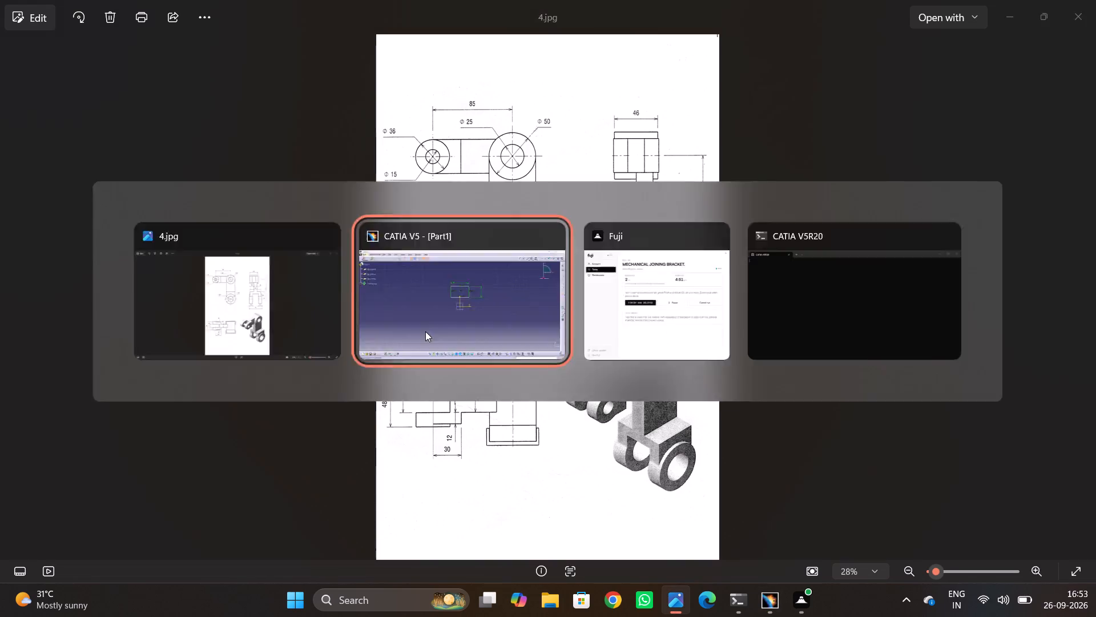
pyautogui.hotkey('alt', 'Tab')
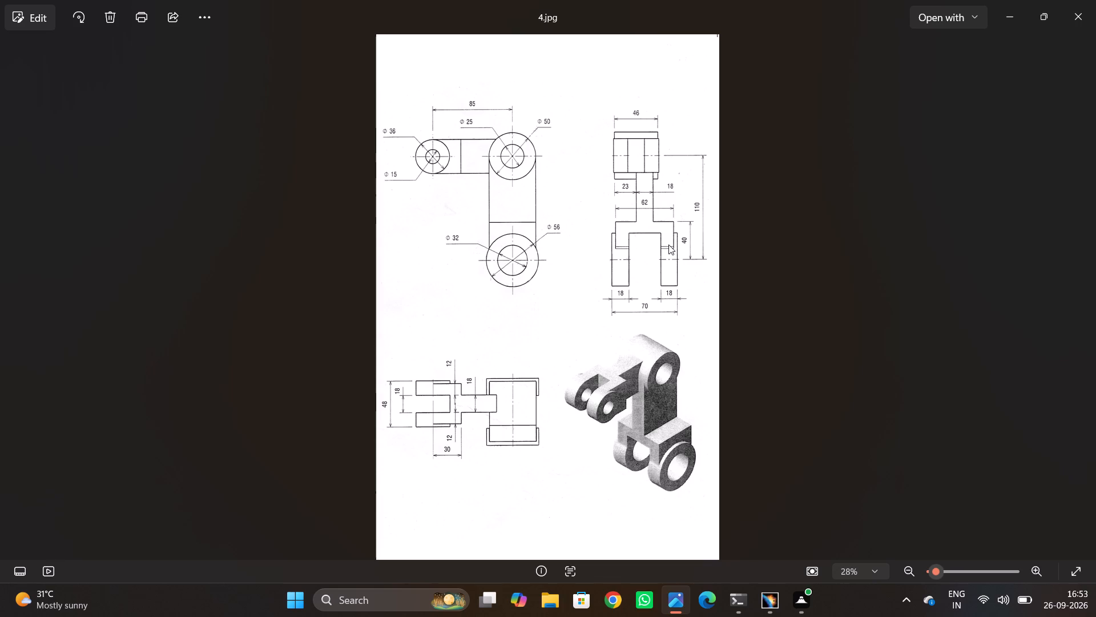
pyautogui.hotkey('alt', 'Tab')
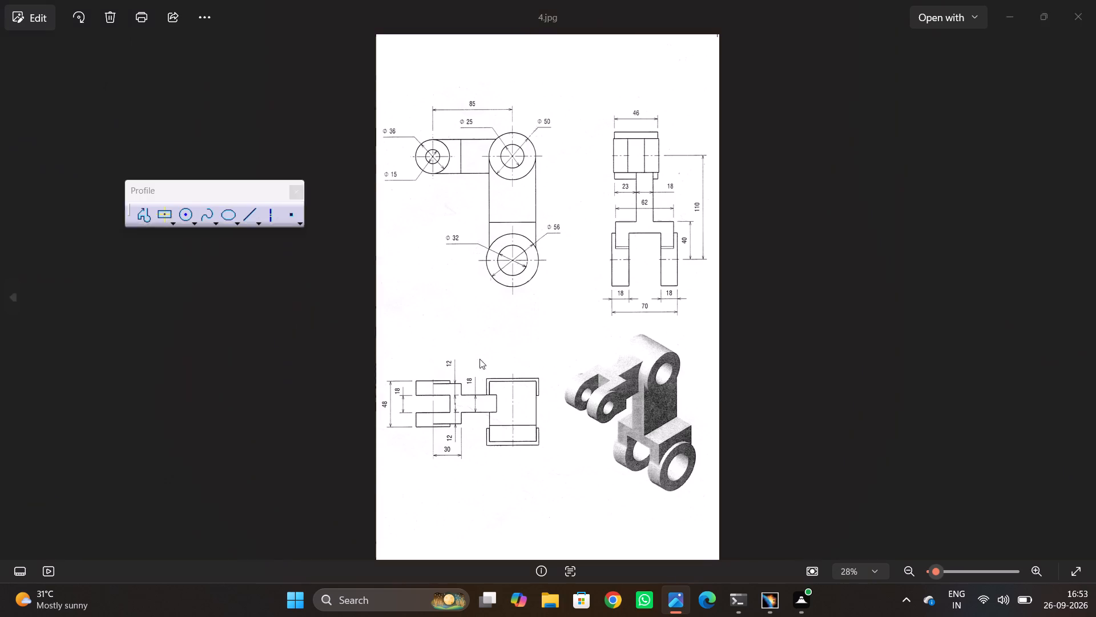
pyautogui.keyDown('ctrl'); pyautogui.moveTo(564, 240); pyautogui.dragTo(589, 197, button='middle'); pyautogui.keyUp('ctrl')
pyautogui.moveTo(558, 176); pyautogui.dragTo(571, 255, button='middle')
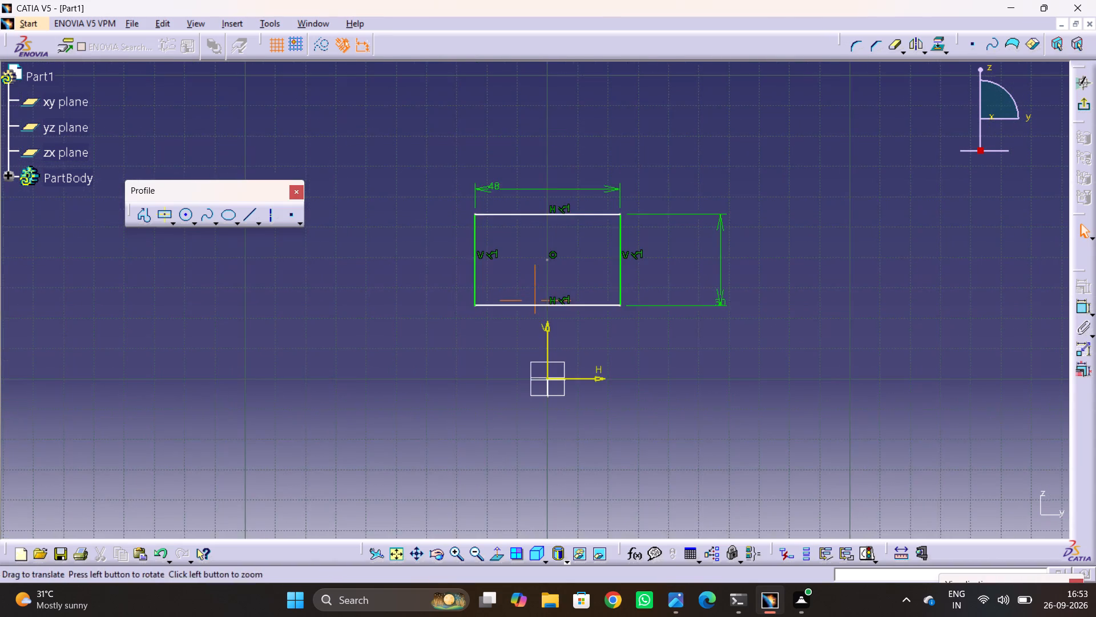
pyautogui.moveTo(571, 255); pyautogui.dragTo(570, 255, button='middle')
pyautogui.keyDown('ctrl'); pyautogui.moveTo(564, 261); pyautogui.dragTo(578, 215, button='middle'); pyautogui.keyUp('ctrl')
pyautogui.moveTo(597, 256); pyautogui.dragTo(586, 323, button='middle')
pyautogui.hotkey('alt', 'Tab')
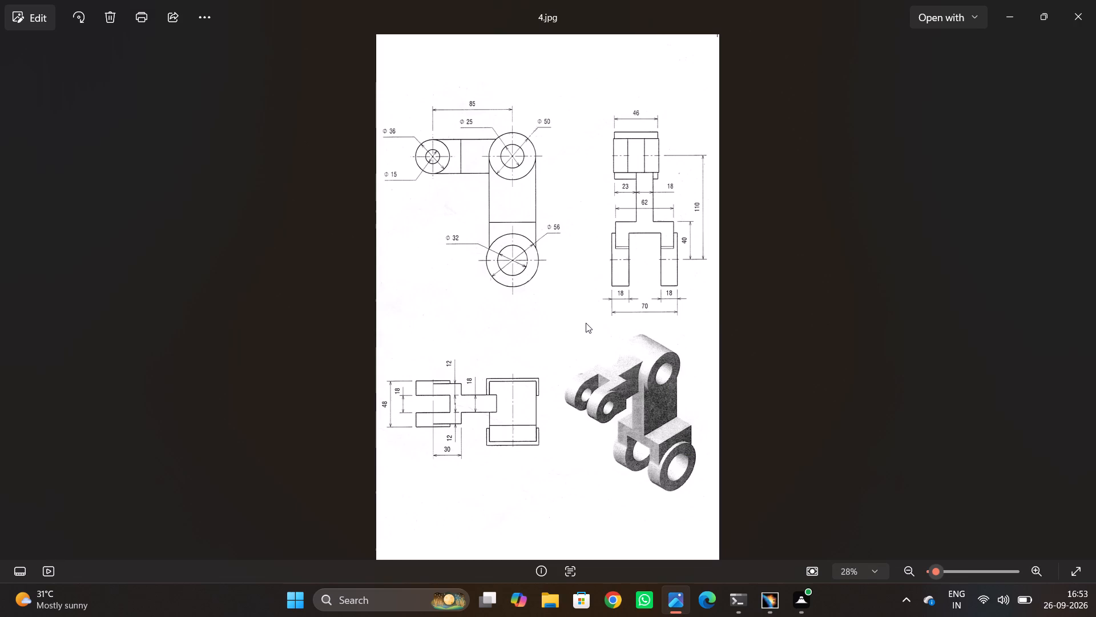
pyautogui.hotkey('alt', 'Tab')
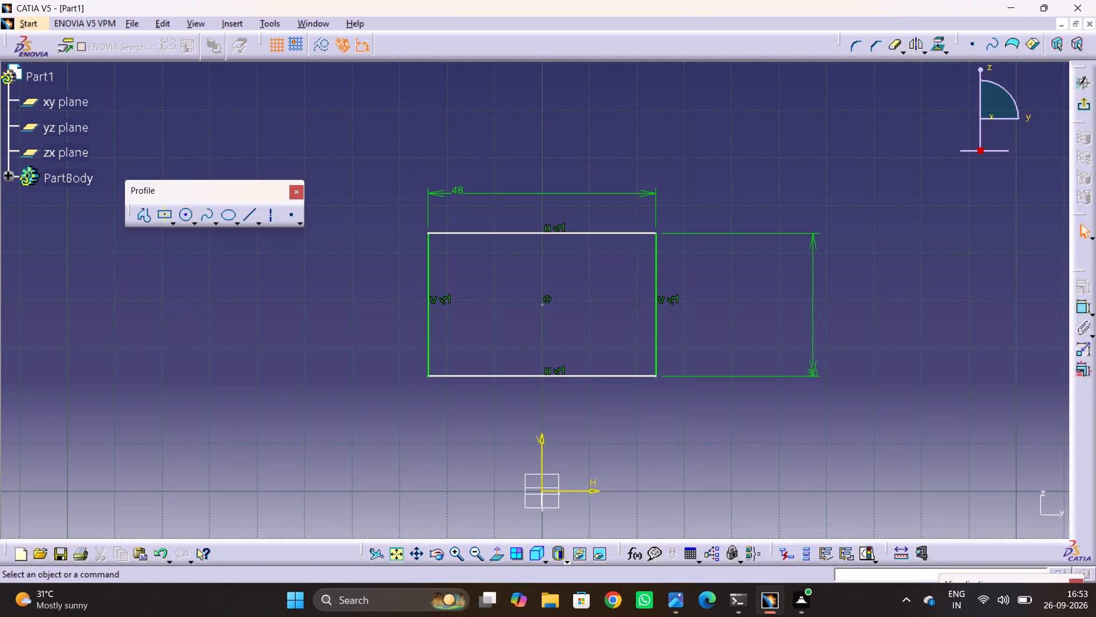
pyautogui.hotkey('alt', 'Tab')
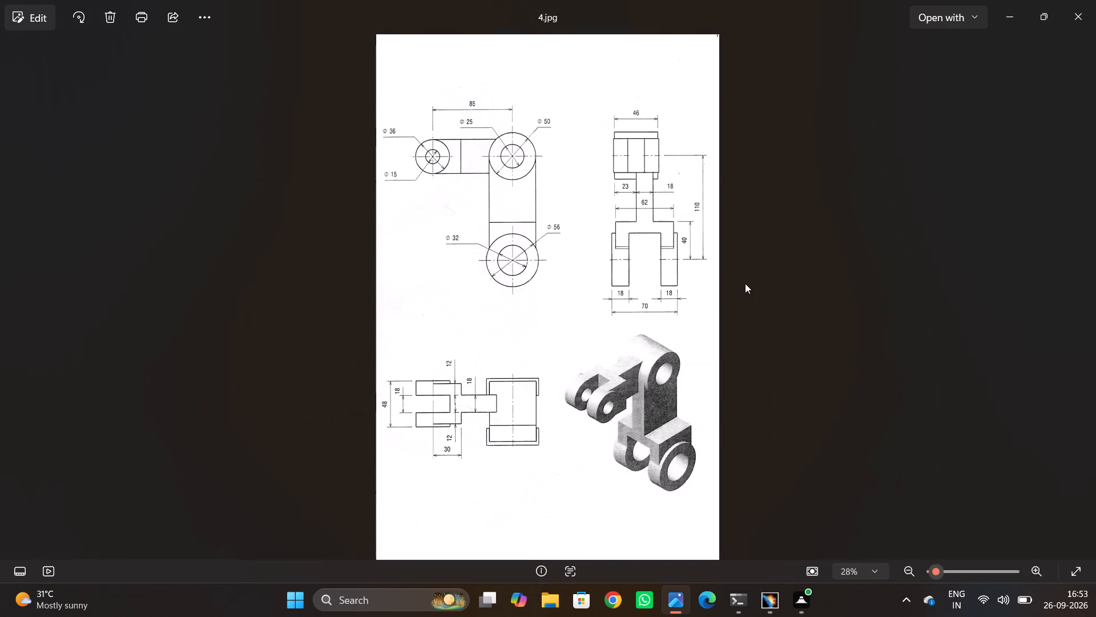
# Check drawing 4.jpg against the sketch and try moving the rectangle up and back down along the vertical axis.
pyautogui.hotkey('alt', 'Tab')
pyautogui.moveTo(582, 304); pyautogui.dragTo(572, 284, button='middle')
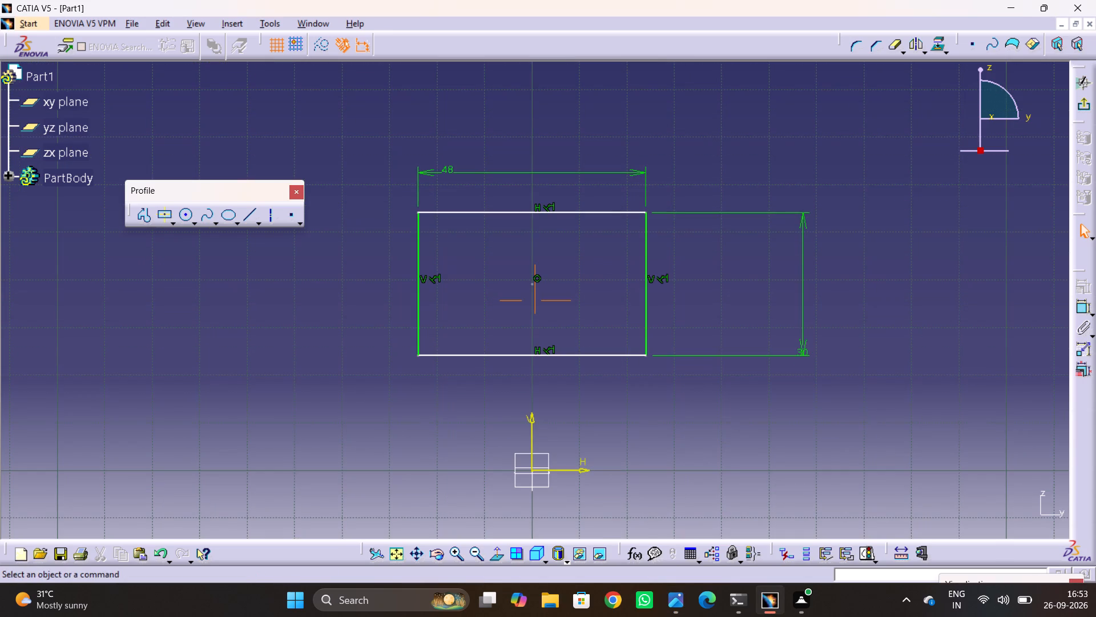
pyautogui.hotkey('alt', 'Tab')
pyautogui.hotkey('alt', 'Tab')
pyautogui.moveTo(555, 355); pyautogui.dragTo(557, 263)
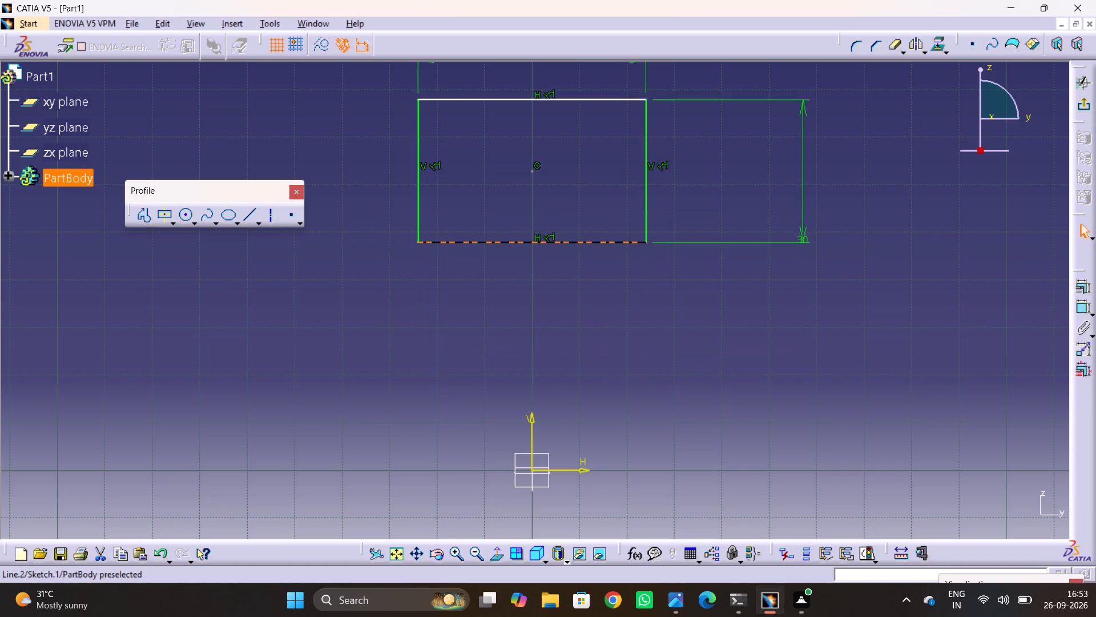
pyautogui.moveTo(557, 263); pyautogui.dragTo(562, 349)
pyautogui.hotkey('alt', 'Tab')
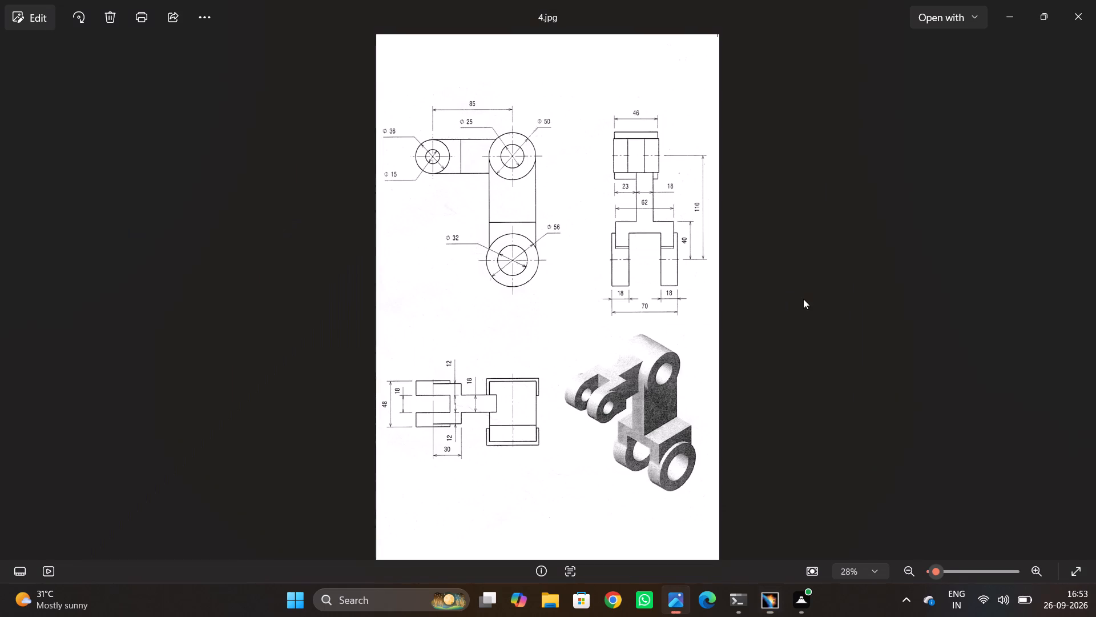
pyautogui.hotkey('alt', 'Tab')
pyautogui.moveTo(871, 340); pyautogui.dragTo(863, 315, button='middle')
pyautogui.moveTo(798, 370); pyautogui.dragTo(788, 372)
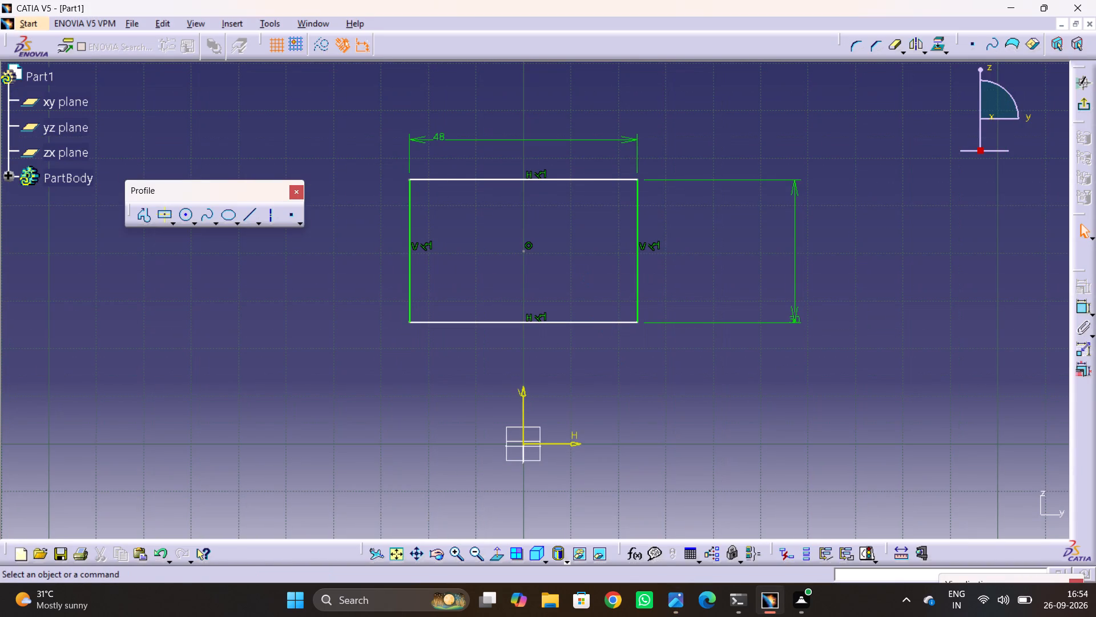
# Constrain the rectangle's center point to be coincident with the sketch origin.
pyautogui.click(526, 251)
pyautogui.click(522, 253)
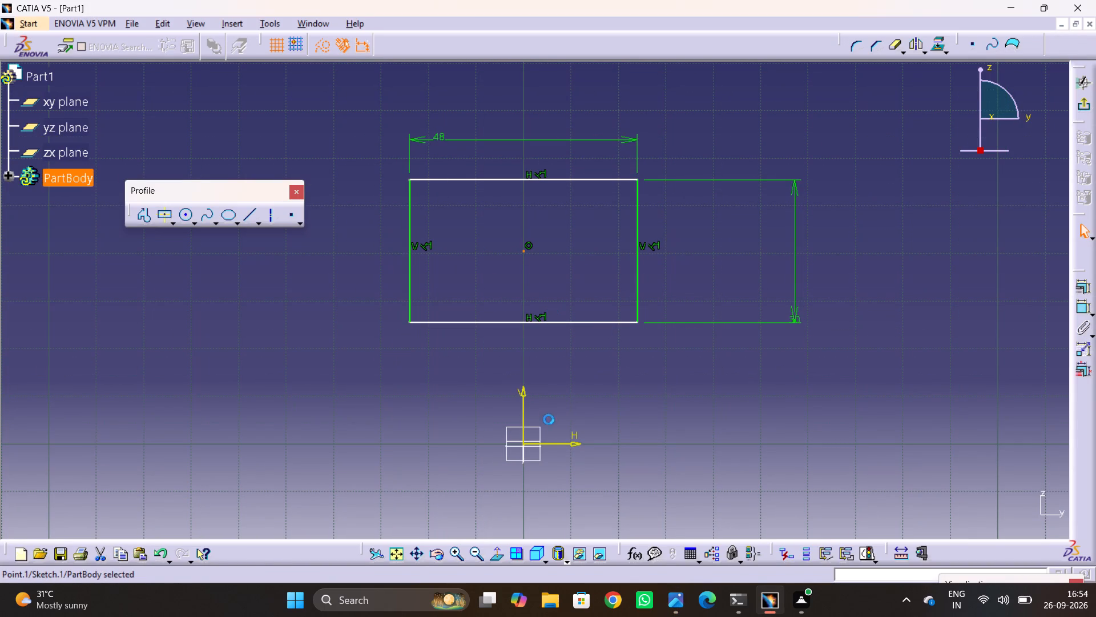
pyautogui.keyDown('ctrl'); pyautogui.click(525, 447); pyautogui.keyUp('ctrl')
pyautogui.click(1086, 287)
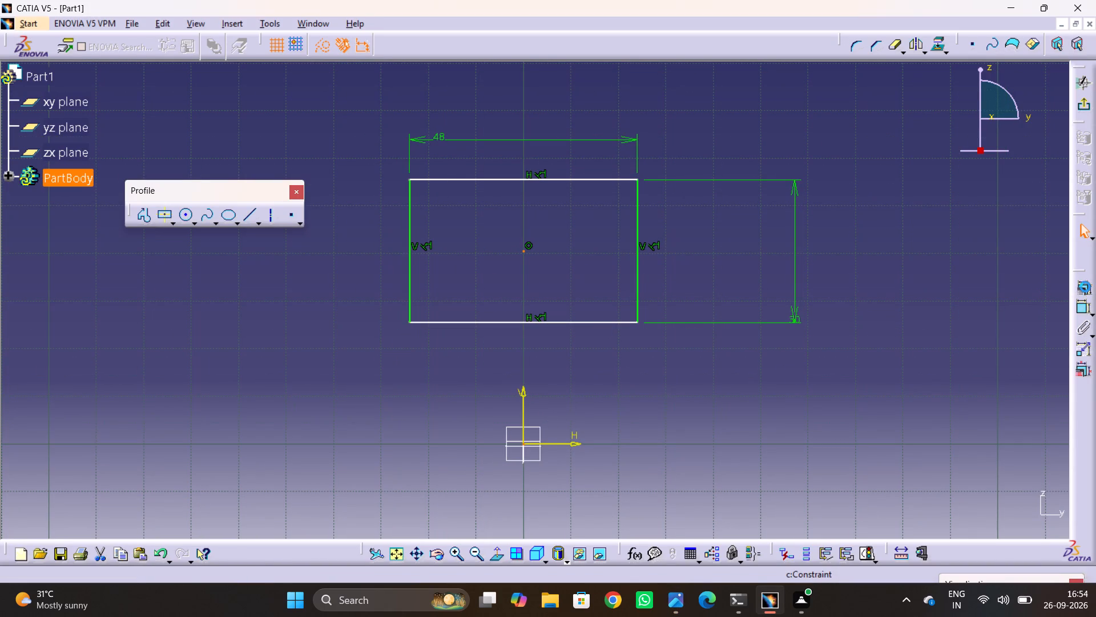
pyautogui.click(293, 154)
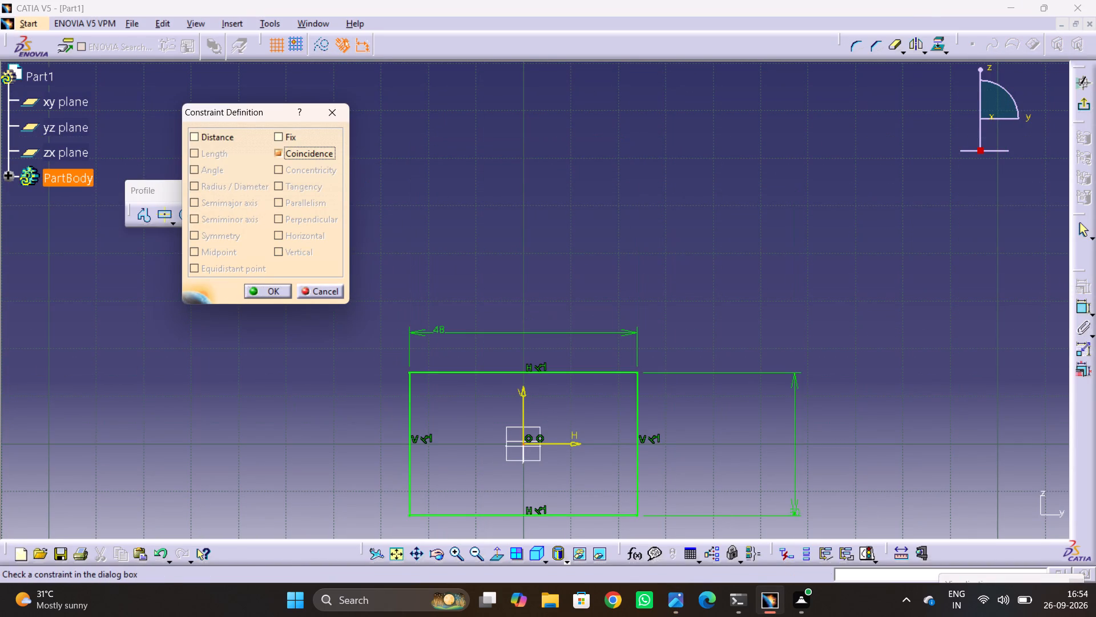
pyautogui.click(271, 299)
pyautogui.click(271, 295)
# Check drawing 4.jpg and sketch a vertical line across the rectangle's full height, about 7 mm inside its left edge.
pyautogui.moveTo(413, 281); pyautogui.dragTo(468, 157, button='middle')
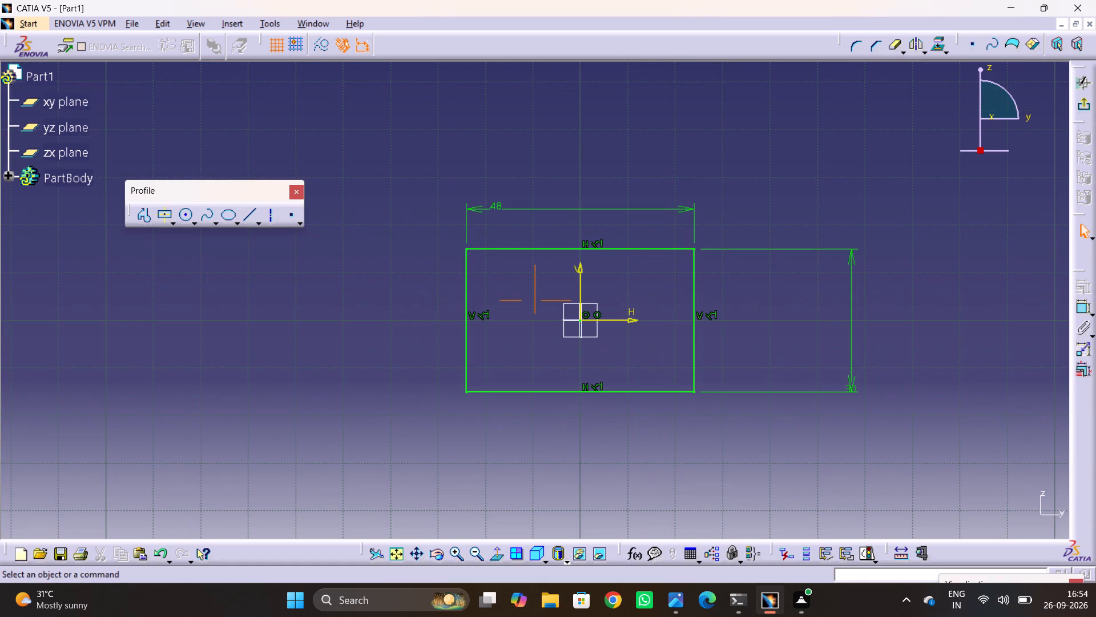
pyautogui.hotkey('alt', 'Tab')
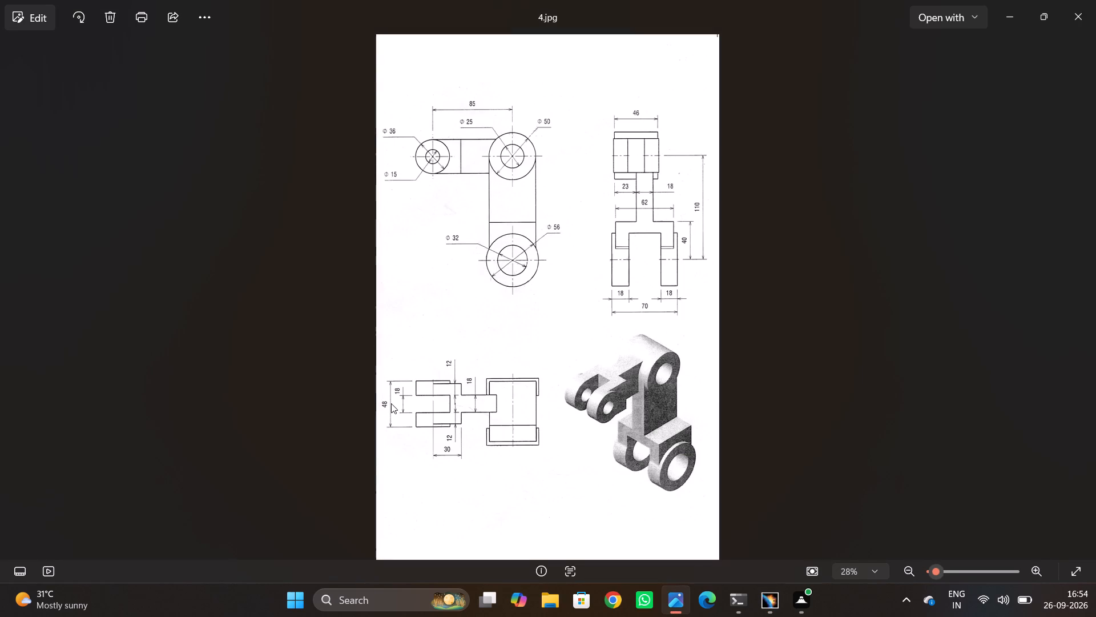
pyautogui.hotkey('alt', 'Tab')
pyautogui.moveTo(508, 305); pyautogui.dragTo(463, 257, button='middle')
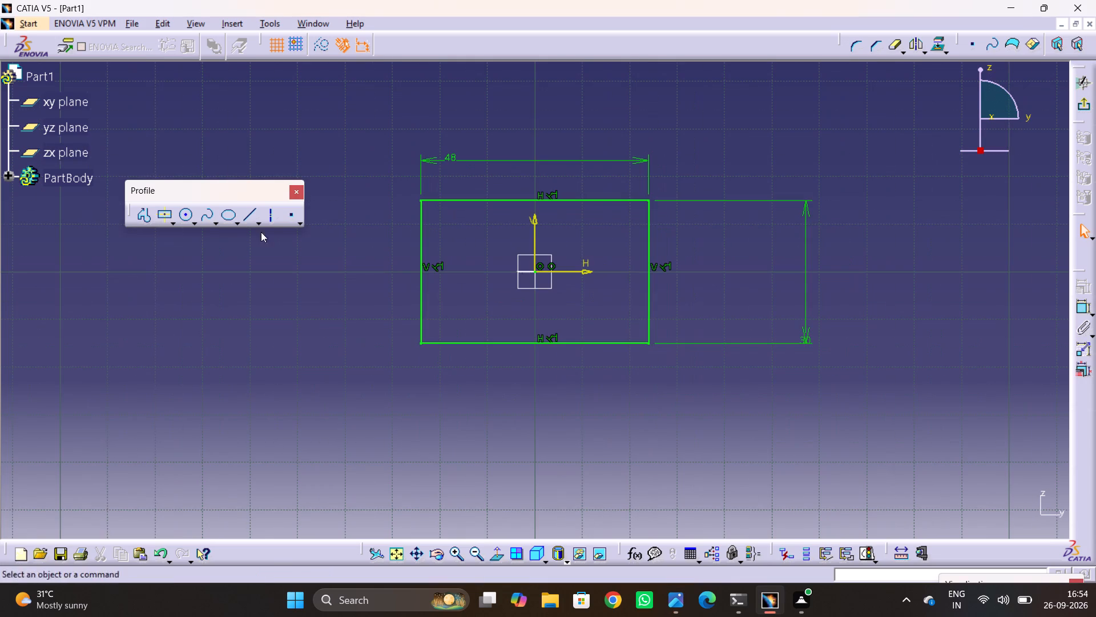
pyautogui.click(253, 222)
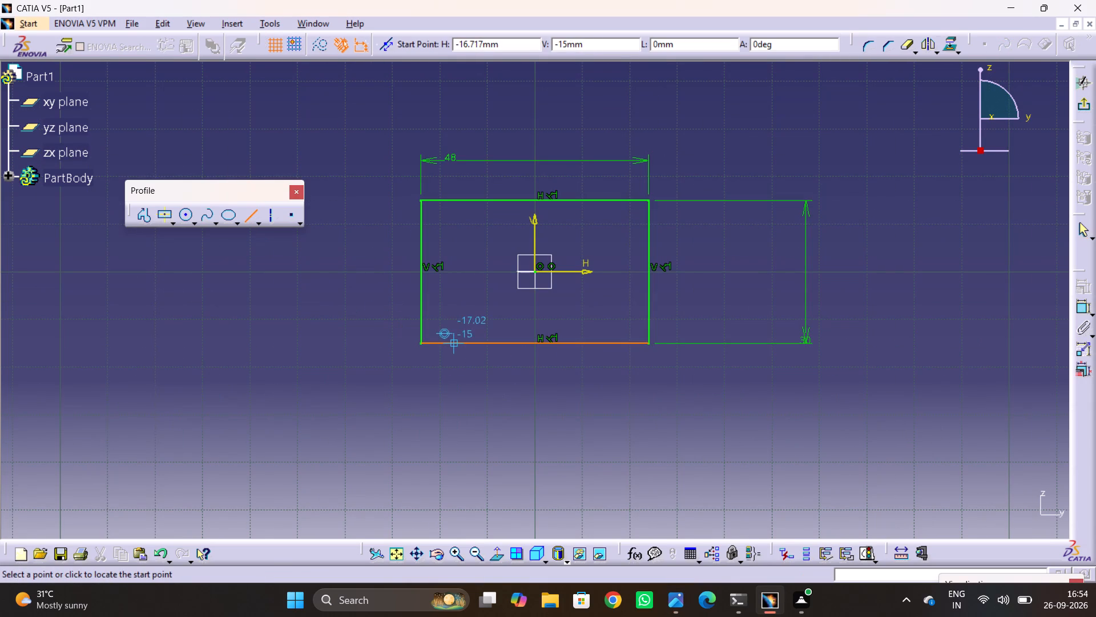
pyautogui.click(457, 346)
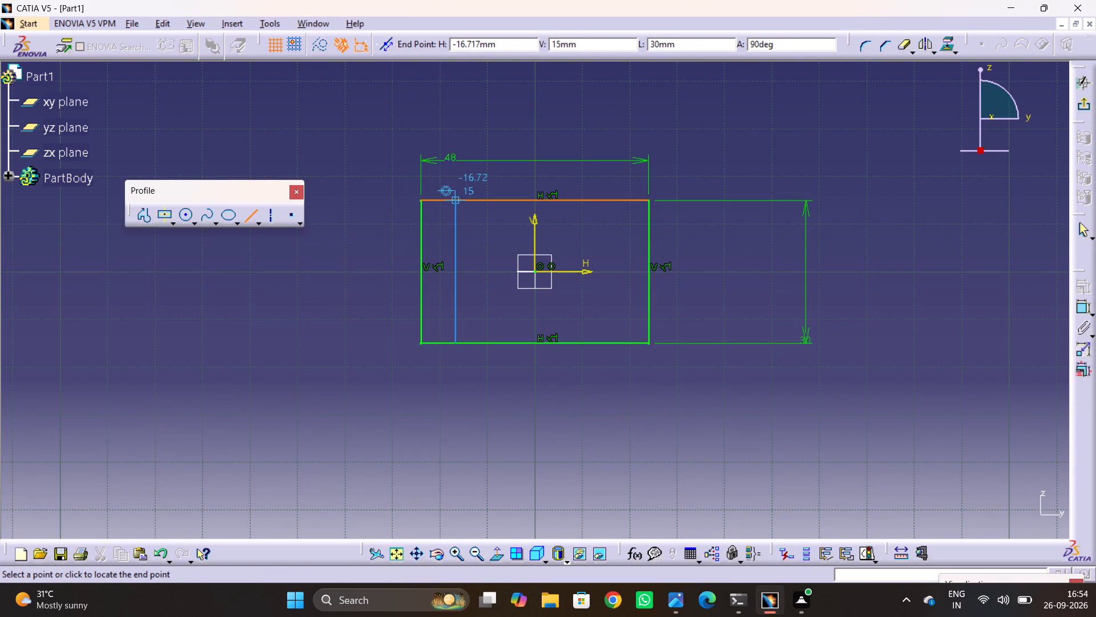
pyautogui.click(457, 201)
# Dimension the distance between the vertical line and the rectangle's left edge, and set it to 12 mm.
pyautogui.click(1081, 310)
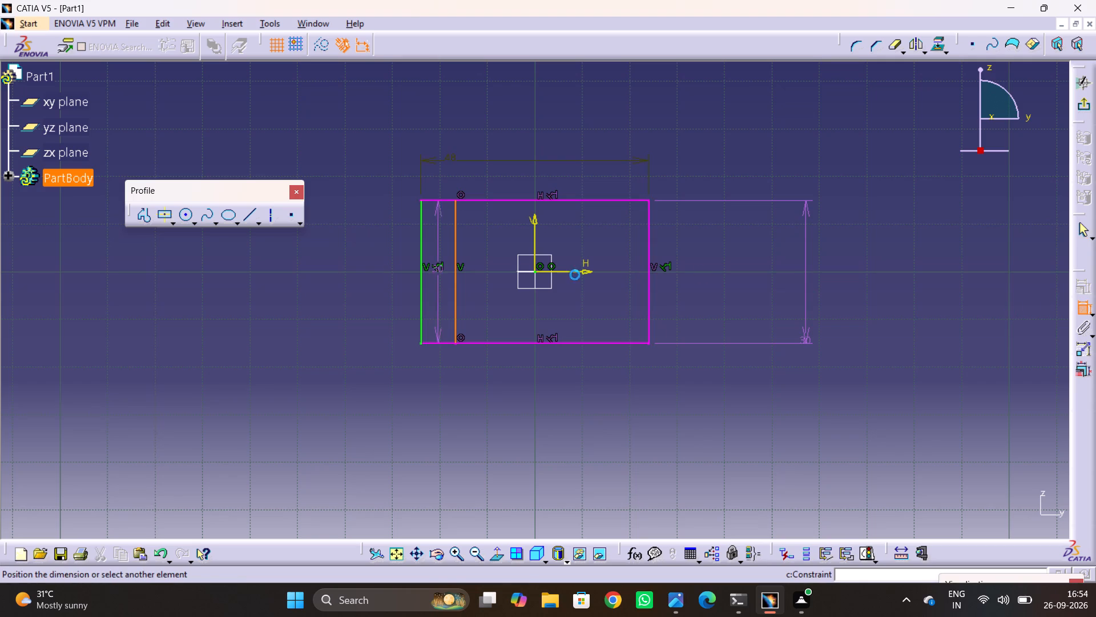
pyautogui.click(418, 323)
pyautogui.click(431, 386)
pyautogui.click(435, 382)
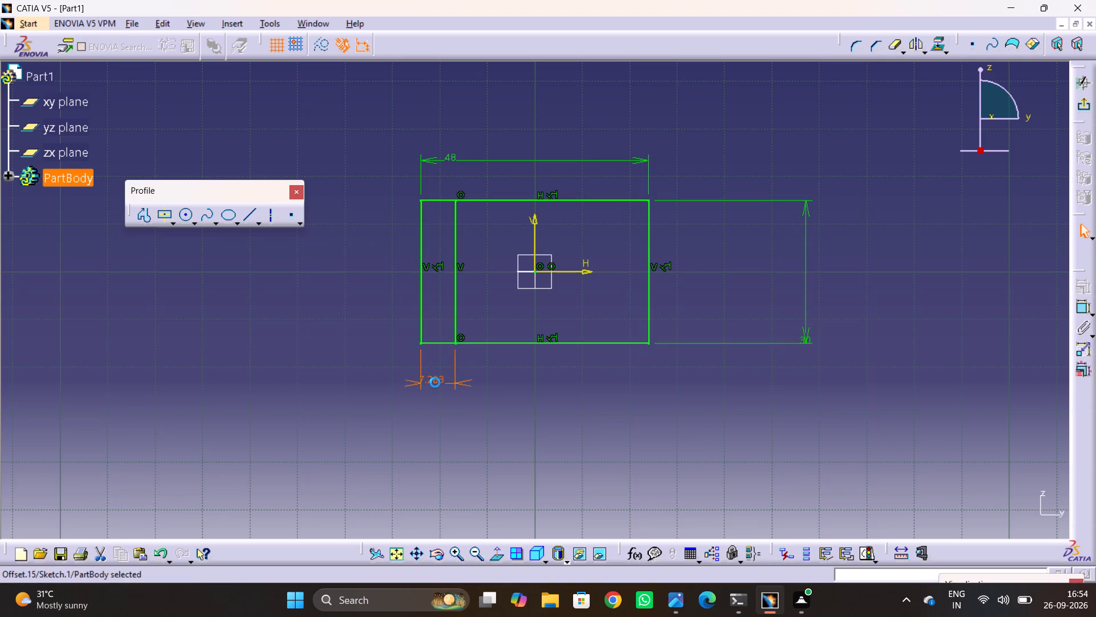
pyautogui.click(435, 382)
pyautogui.write('12')
pyautogui.press('Return')
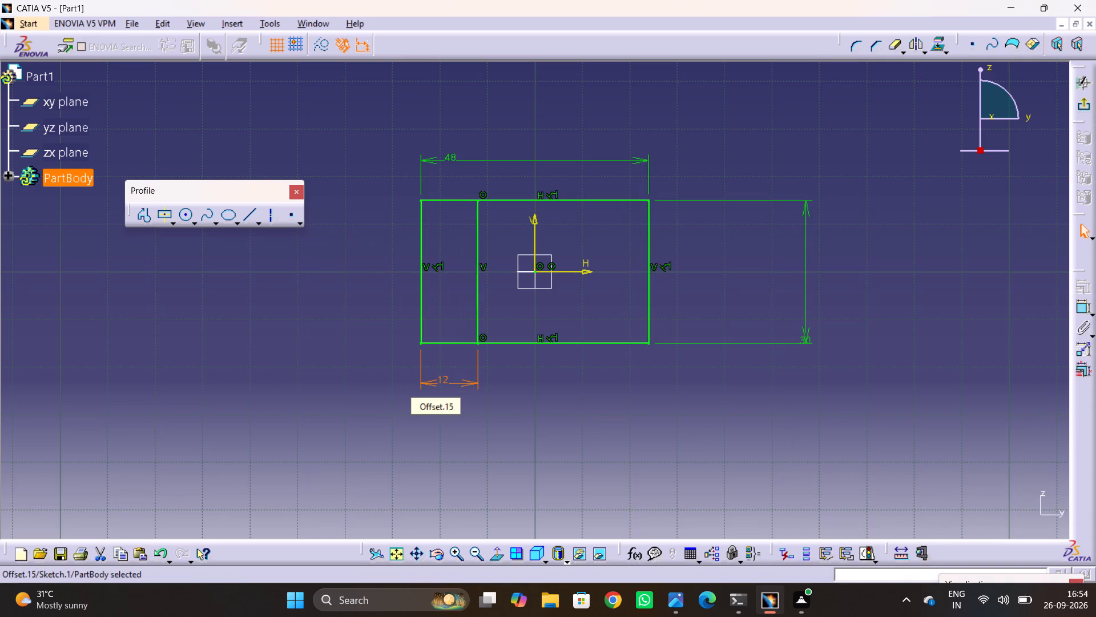
pyautogui.click(563, 410)
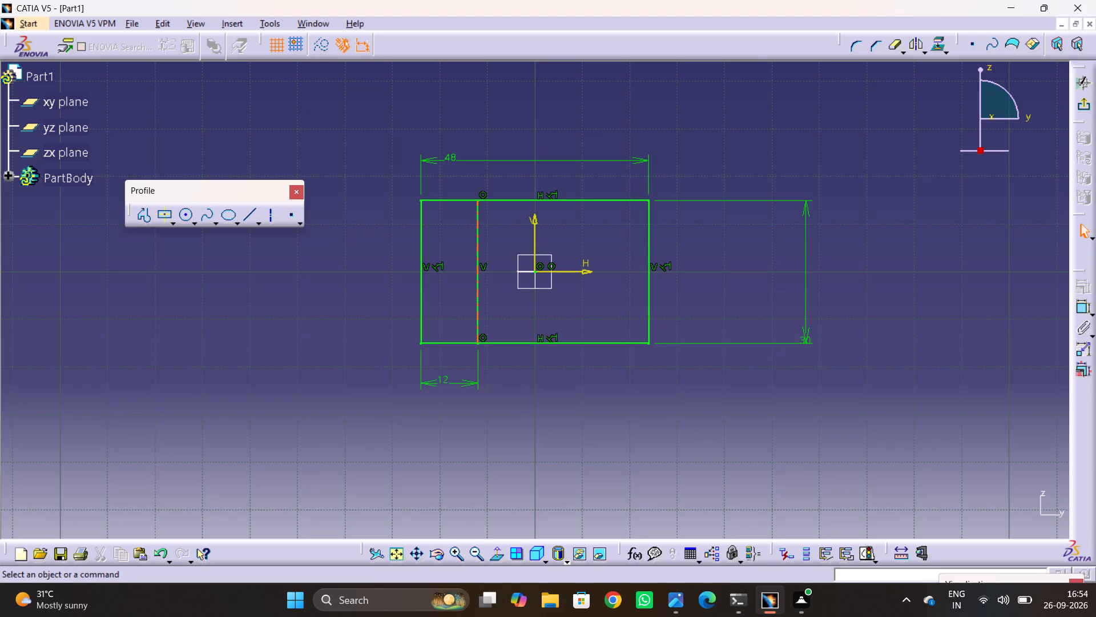
# Mirror the inner vertical line about the sketch's vertical axis.
pyautogui.click(477, 306)
pyautogui.click(921, 44)
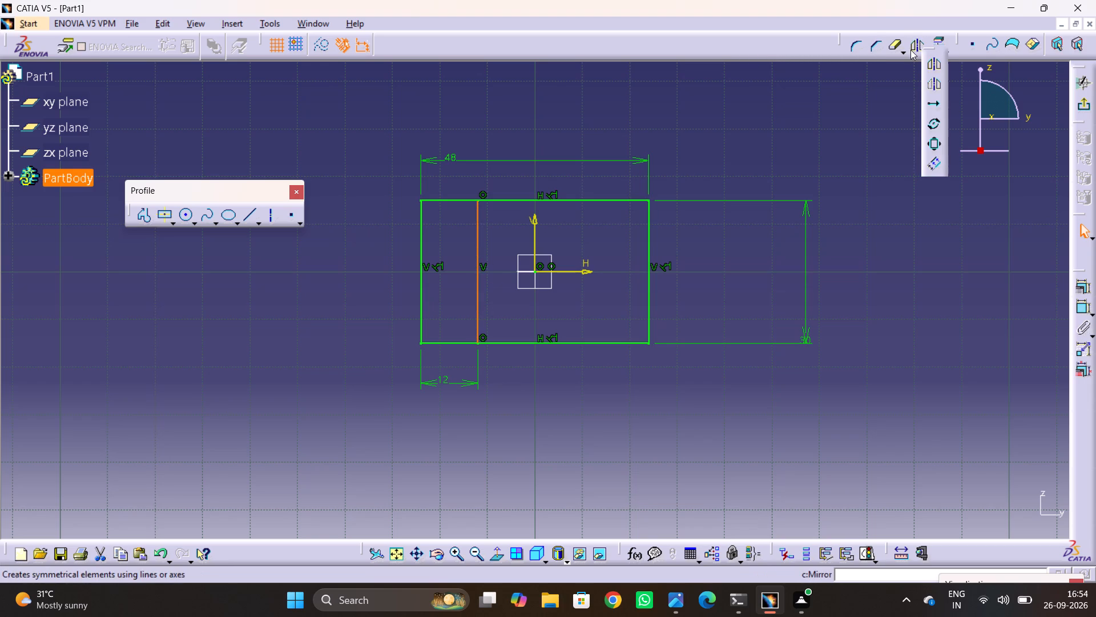
pyautogui.click(910, 50)
pyautogui.click(913, 47)
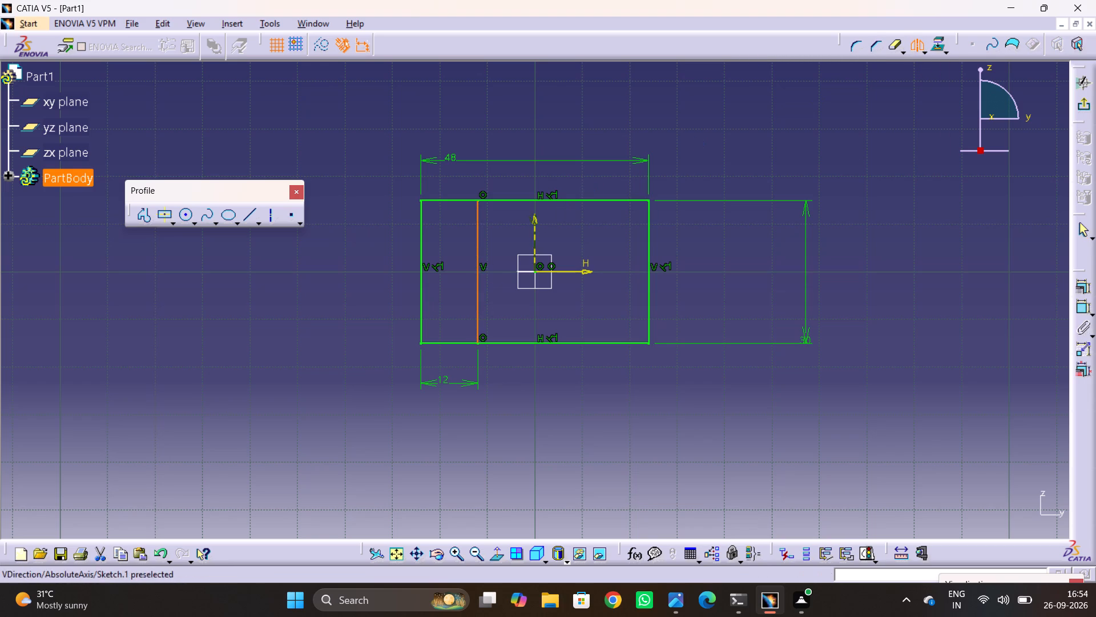
pyautogui.click(537, 240)
# Check drawing 4.jpg and sketch a horizontal line across the rectangle's full width, about 7 mm below its top edge.
pyautogui.hotkey('alt', 'Tab')
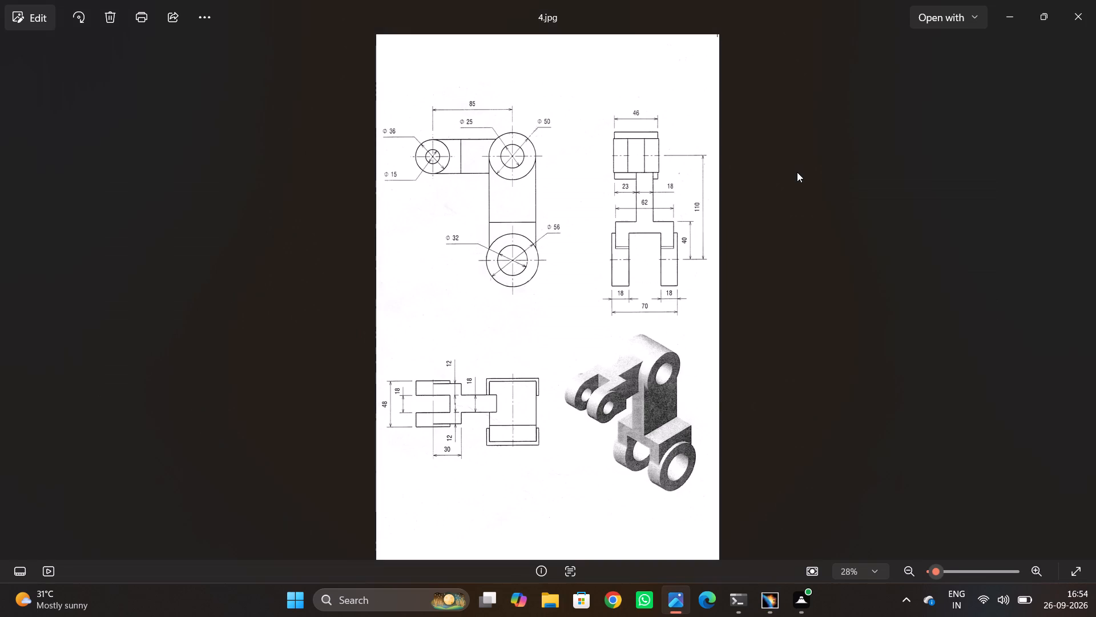
pyautogui.hotkey('alt', 'Tab')
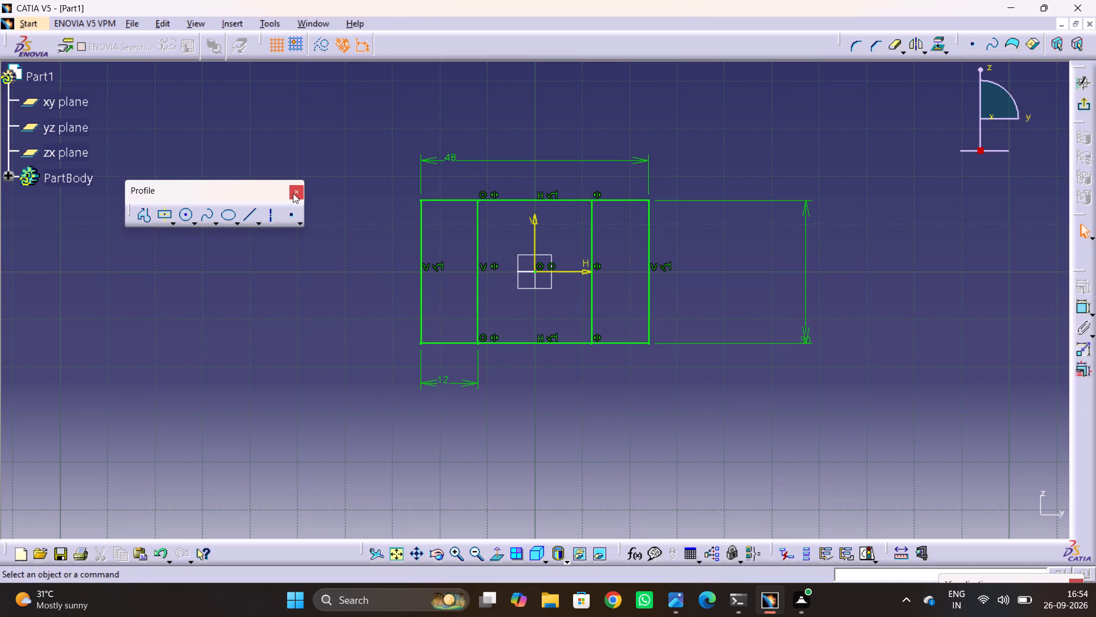
pyautogui.click(250, 213)
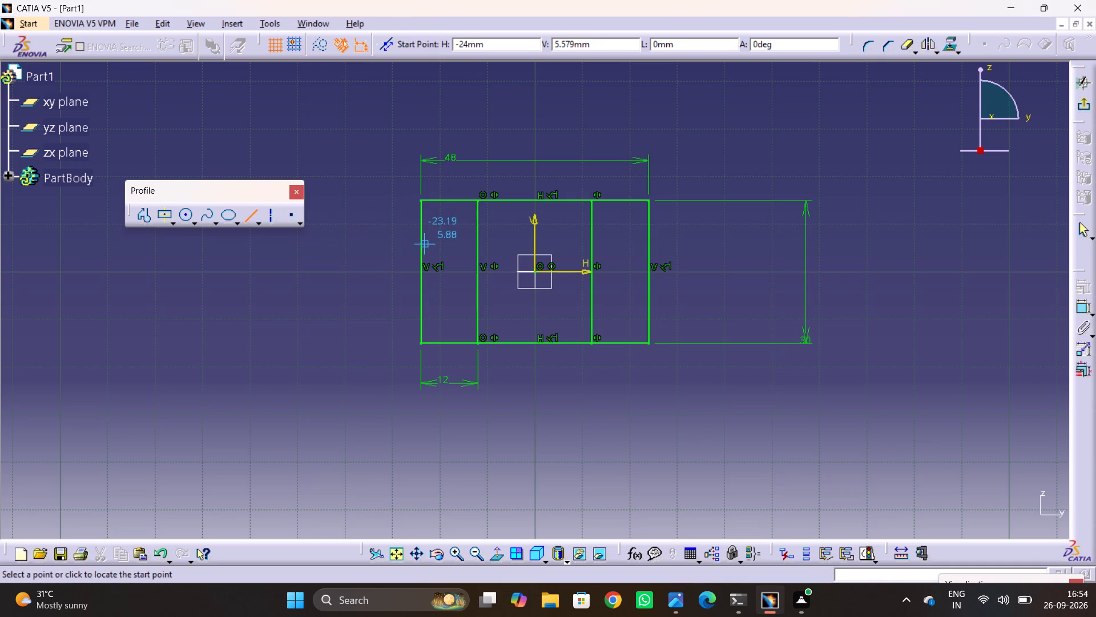
pyautogui.click(421, 235)
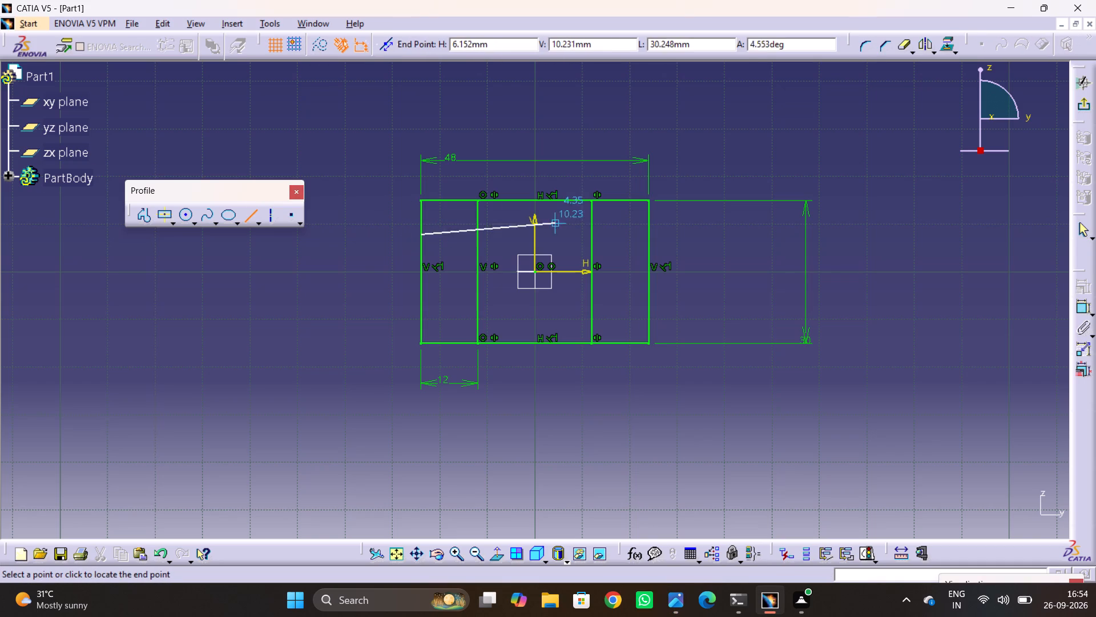
pyautogui.click(649, 233)
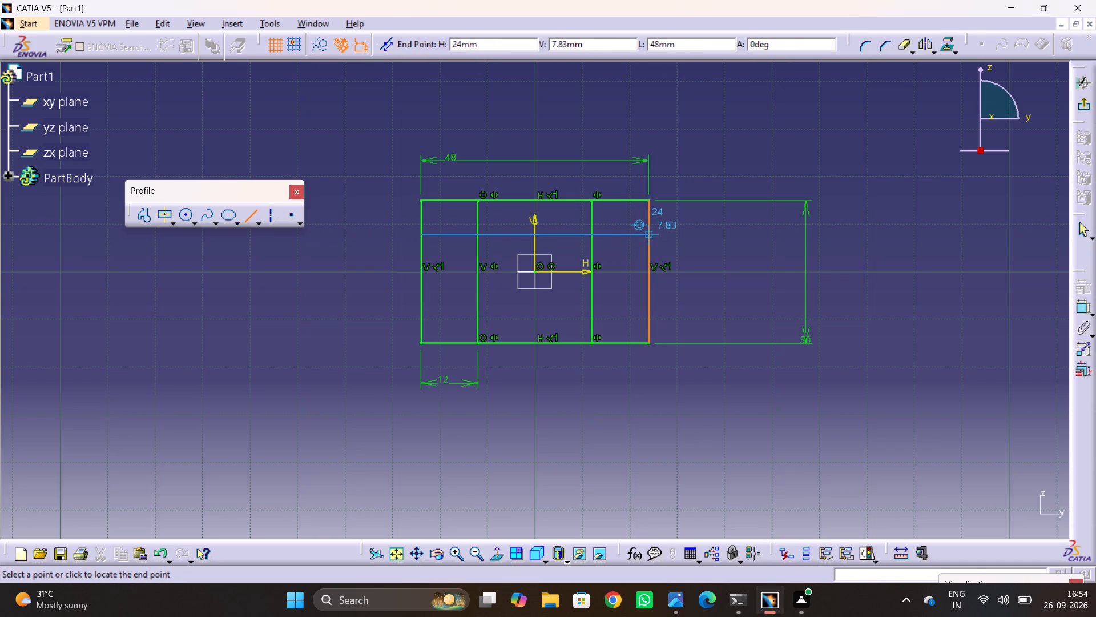
# Dimension the distance between the horizontal line and the rectangle's top edge, and set it to 12 mm.
pyautogui.click(1078, 308)
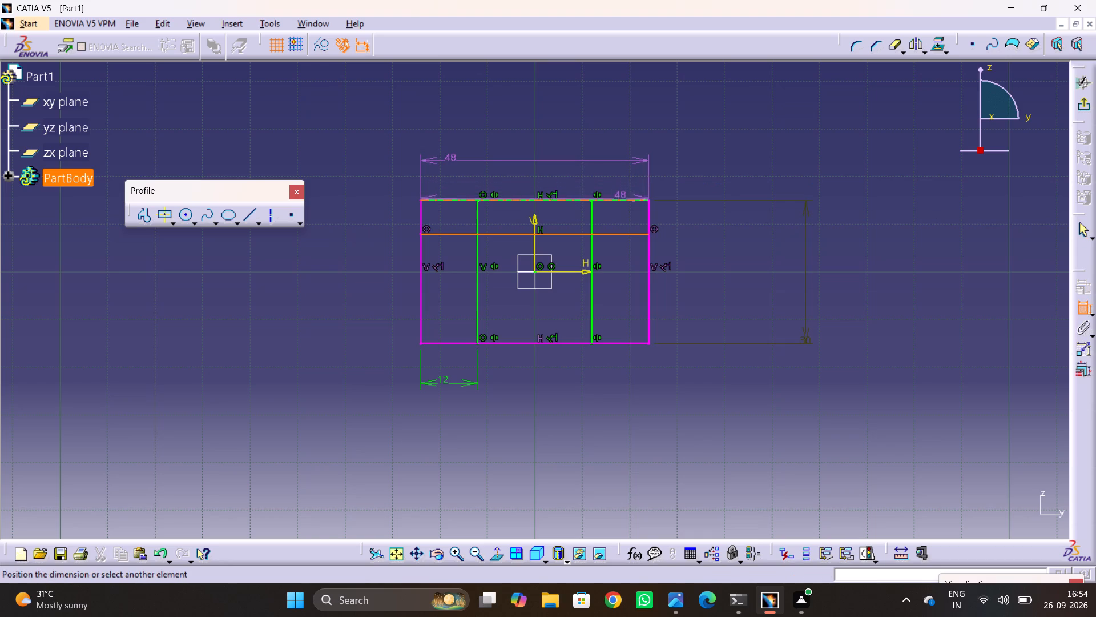
pyautogui.click(620, 198)
pyautogui.click(680, 225)
pyautogui.doubleClick(681, 219)
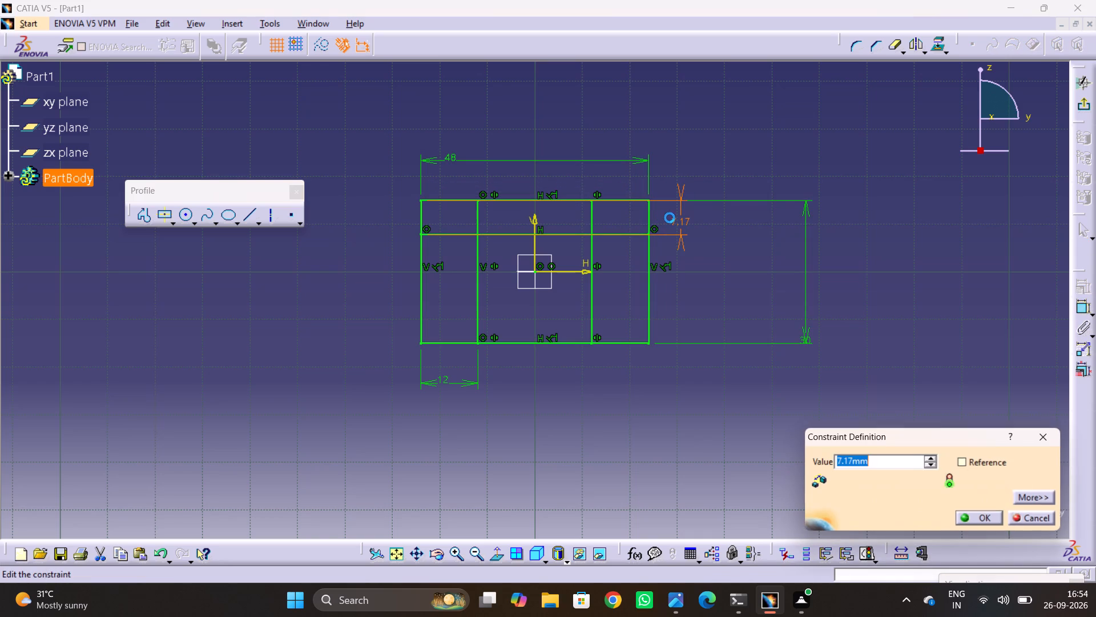
pyautogui.write('12')
pyautogui.press('Return')
pyautogui.click(763, 313)
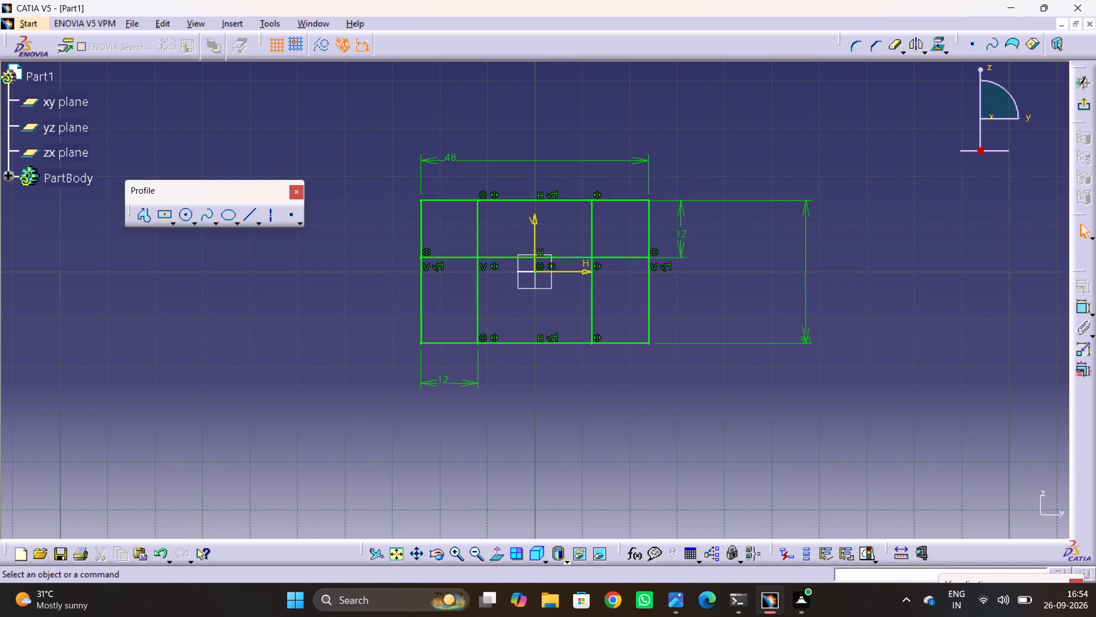
# Quick-trim the surplus inner line segments and the bottom edge between the legs to form an inverted U-shaped fork profile.
pyautogui.doubleClick(891, 50)
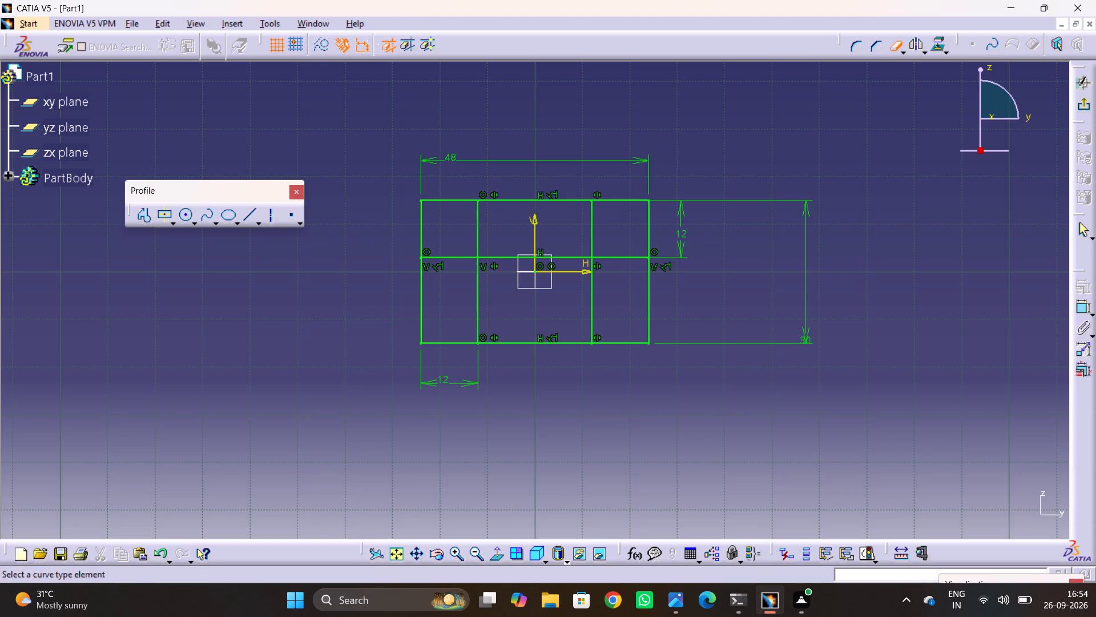
pyautogui.click(618, 258)
pyautogui.click(591, 227)
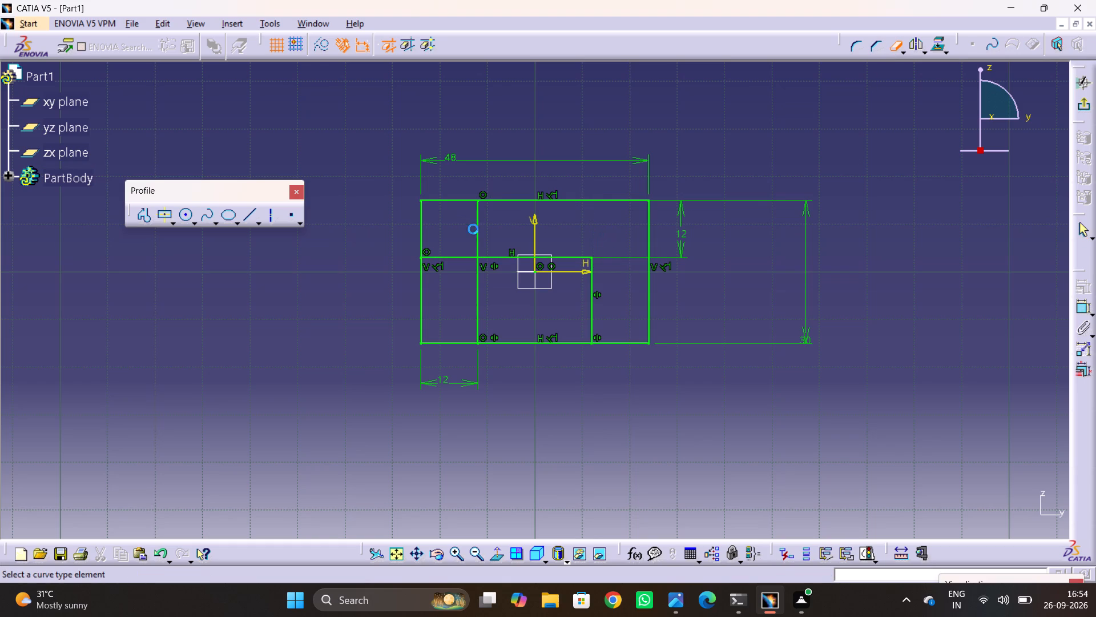
pyautogui.click(478, 233)
pyautogui.click(458, 258)
pyautogui.click(391, 180)
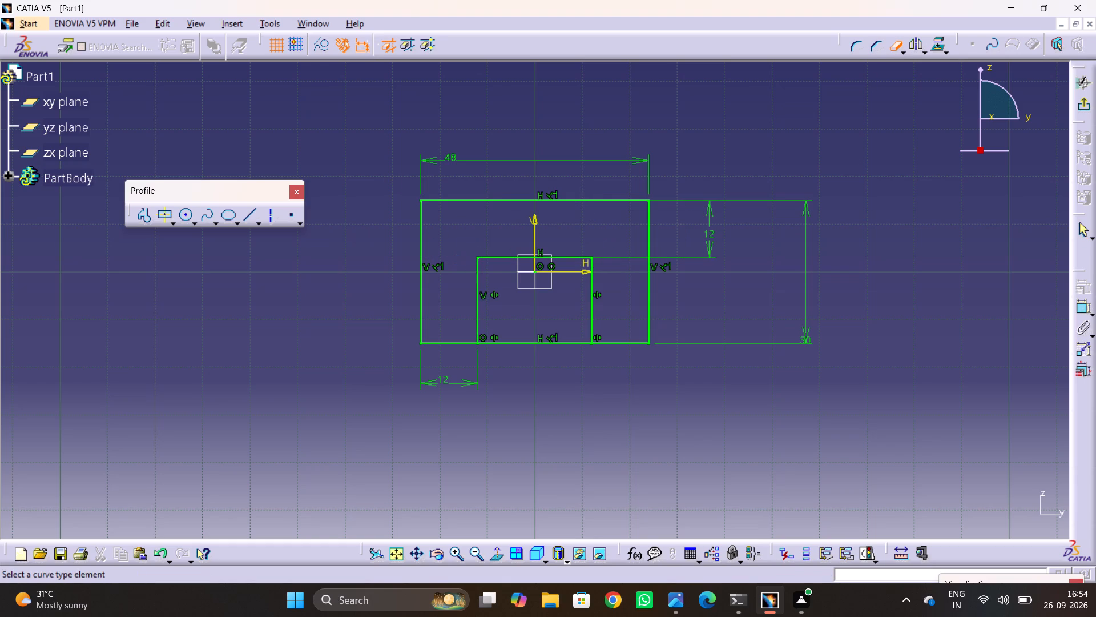
pyautogui.moveTo(574, 146); pyautogui.dragTo(582, 198, button='middle')
pyautogui.hotkey('alt', 'Tab')
pyautogui.hotkey('alt', 'Tab')
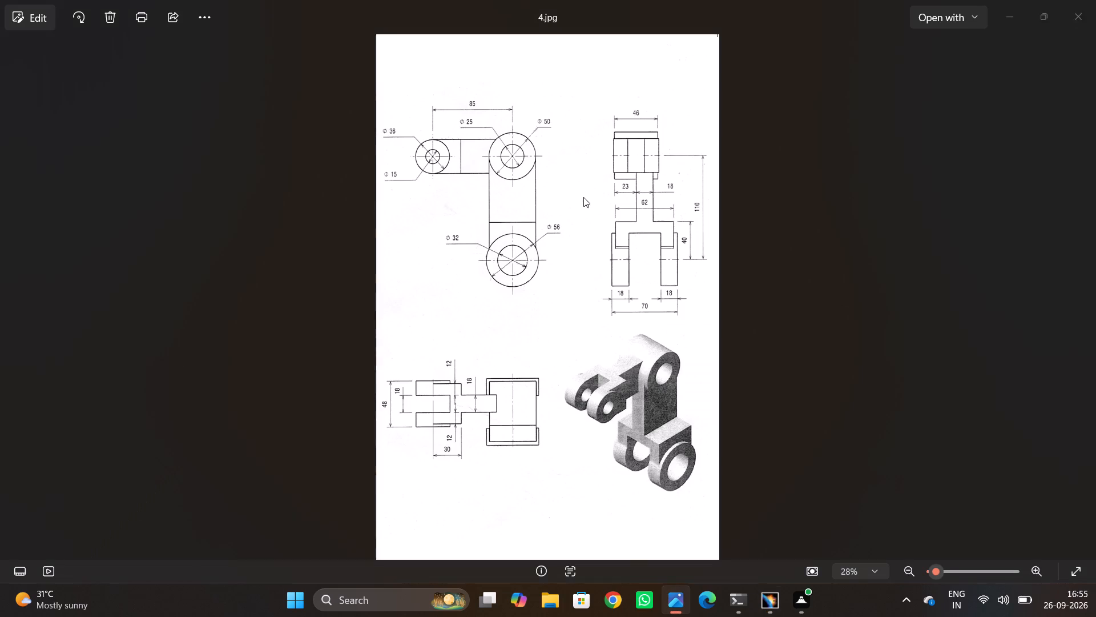
pyautogui.click(542, 396)
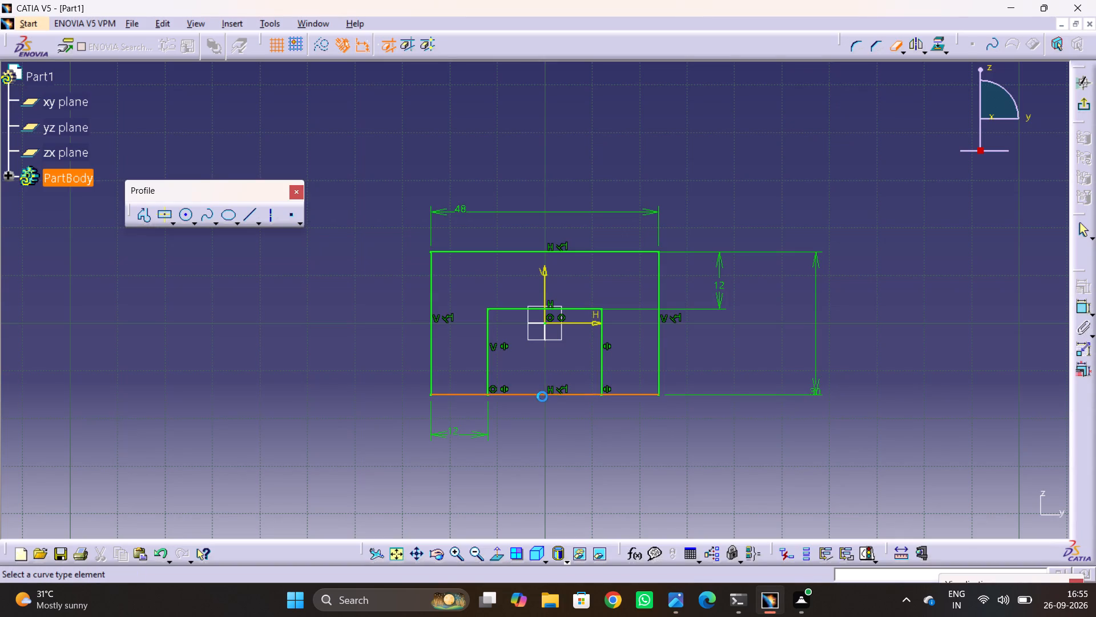
pyautogui.click(376, 258)
# Check drawing 4.jpg and sketch a centered rectangle, about 20 by 18 mm, on the vertical axis about 43 mm above the origin.
pyautogui.hotkey('alt', 'Tab')
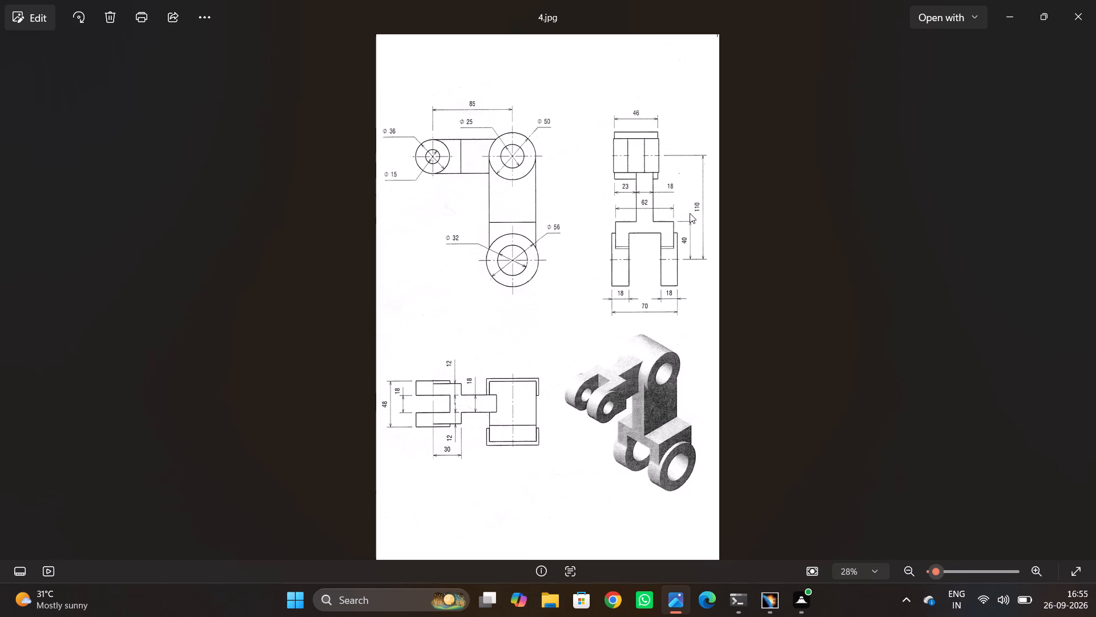
pyautogui.hotkey('alt', 'Tab')
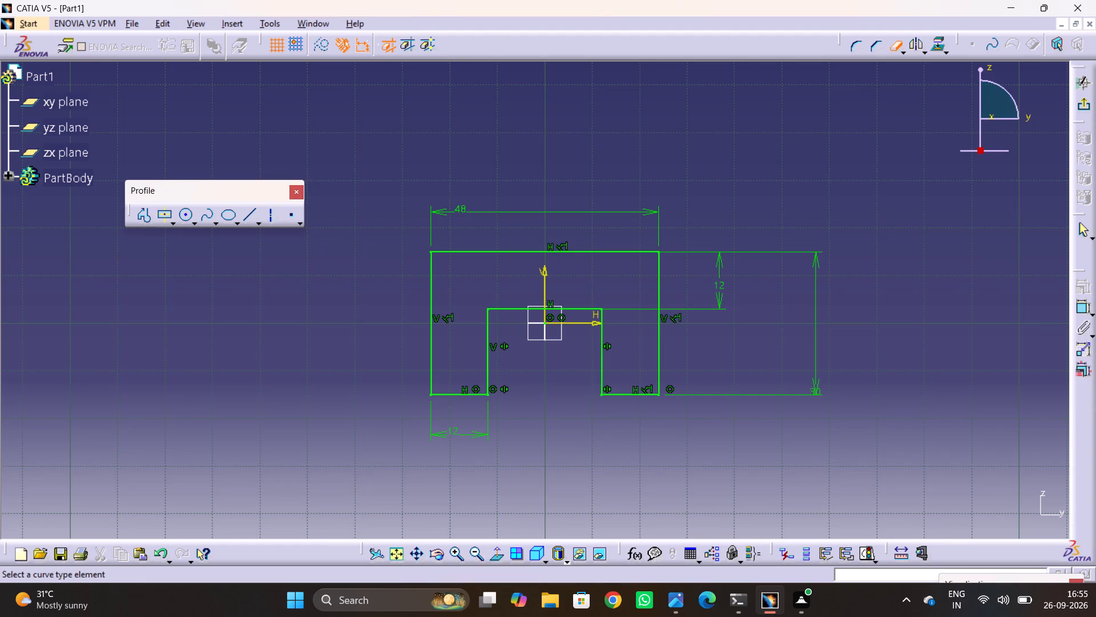
pyautogui.hotkey('alt', 'Tab')
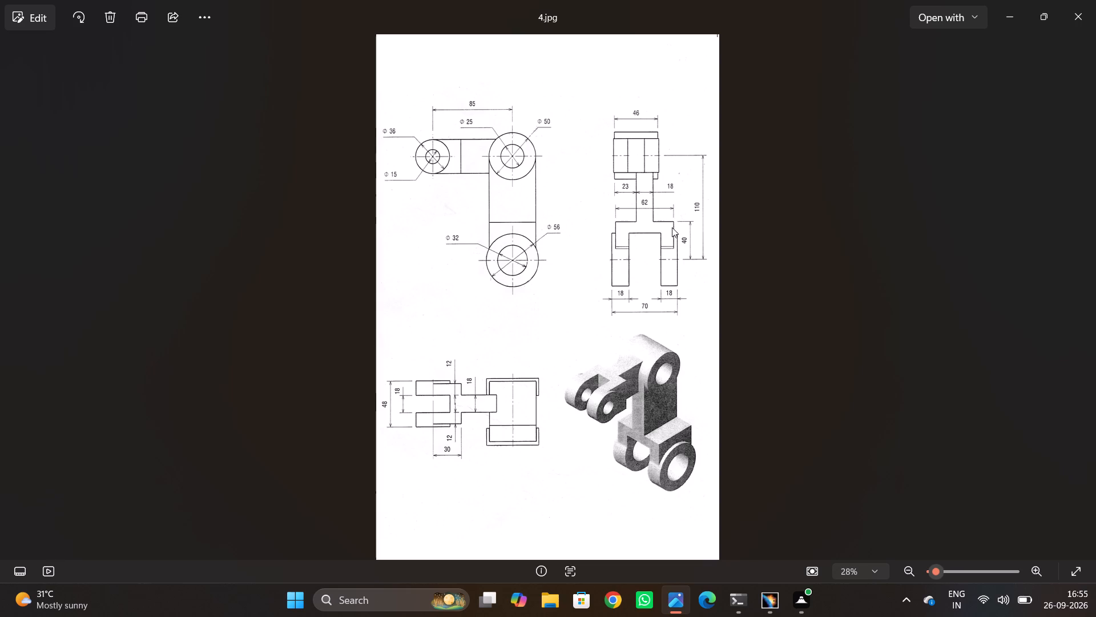
pyautogui.hotkey('alt', 'Tab')
pyautogui.moveTo(550, 245); pyautogui.dragTo(549, 373, button='middle')
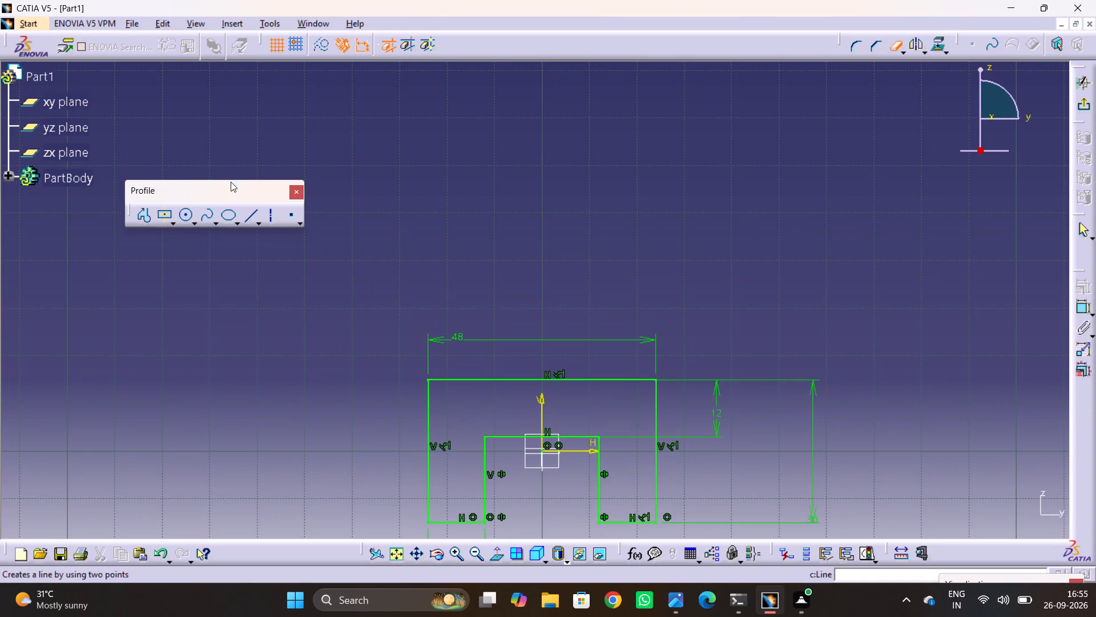
pyautogui.click(162, 213)
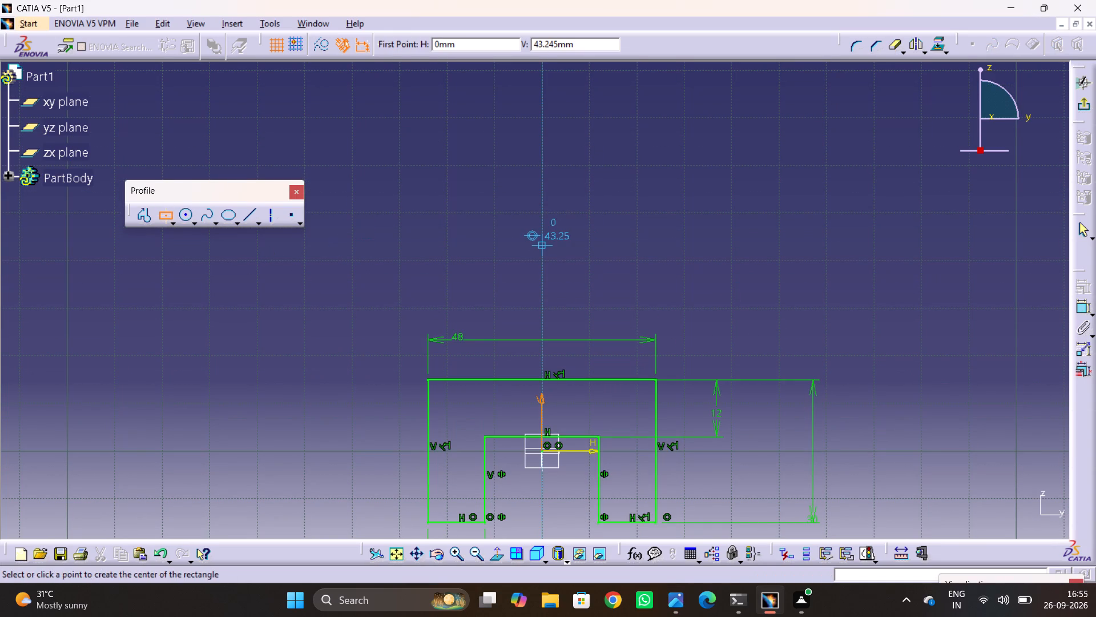
pyautogui.click(540, 245)
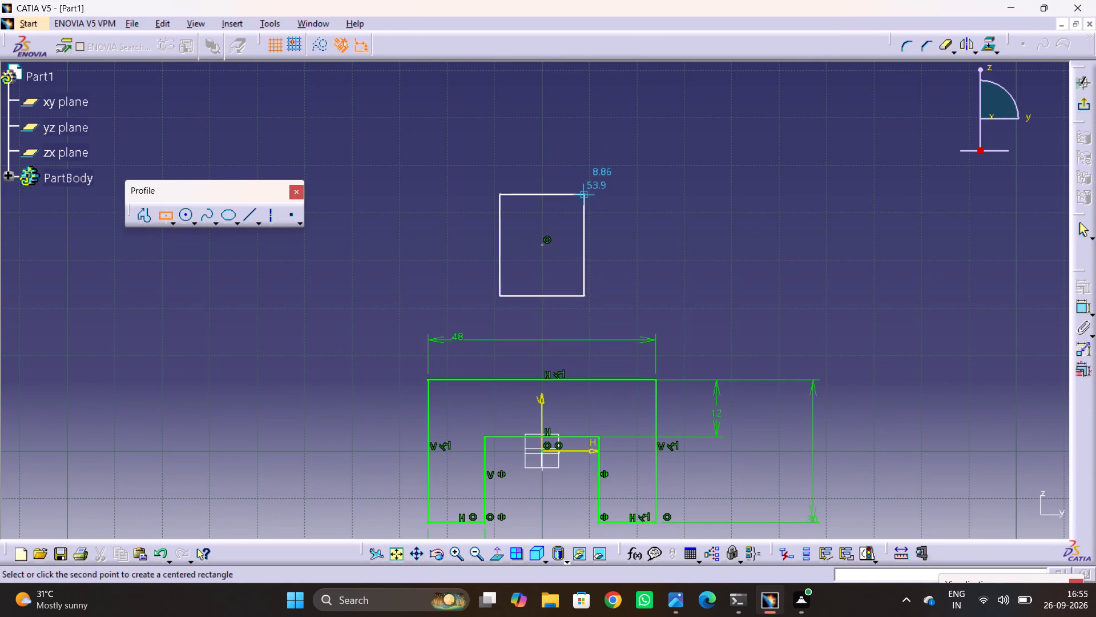
pyautogui.click(589, 201)
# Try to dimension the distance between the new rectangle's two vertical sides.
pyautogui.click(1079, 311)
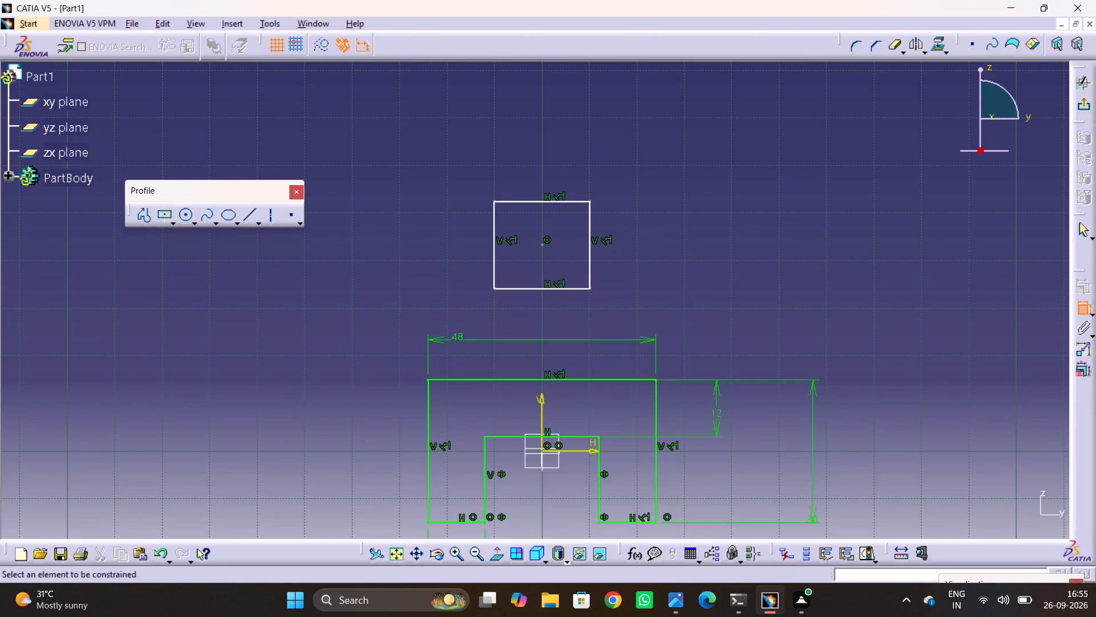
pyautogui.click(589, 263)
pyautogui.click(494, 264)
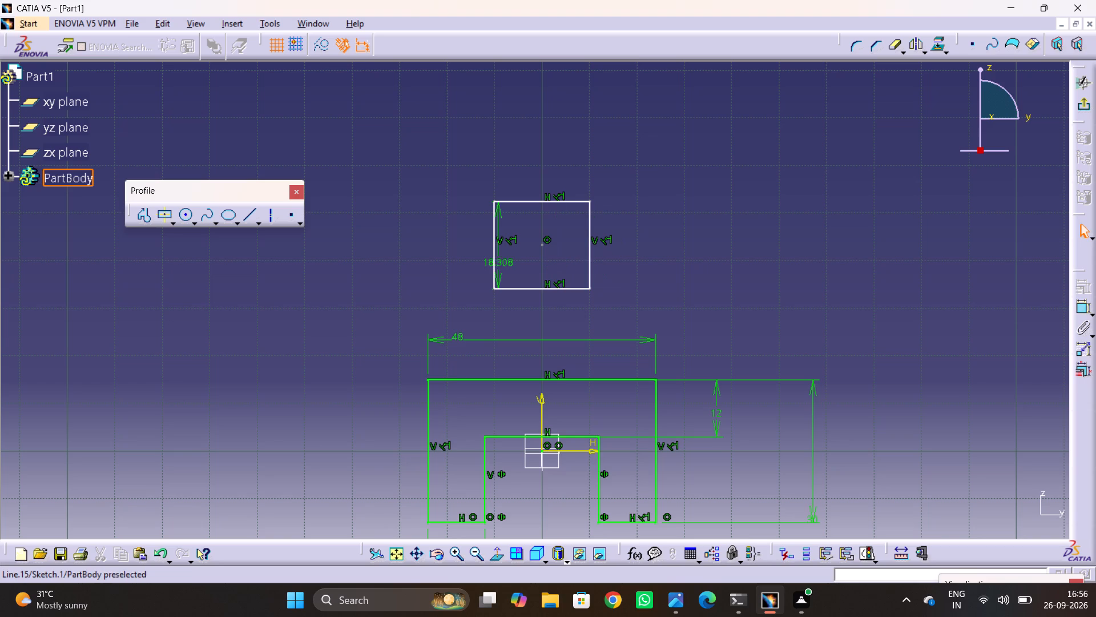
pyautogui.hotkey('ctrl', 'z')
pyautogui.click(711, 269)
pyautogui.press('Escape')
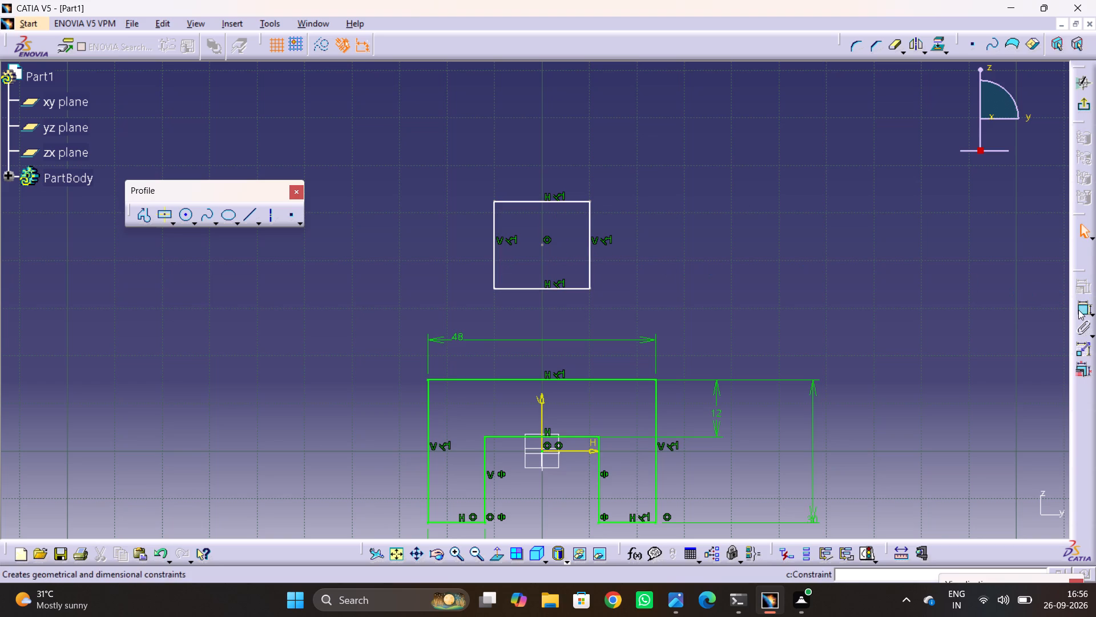
# Dimension the distance between the upper rectangle's vertical sides and set it to 18 mm.
pyautogui.click(1079, 312)
pyautogui.click(503, 255)
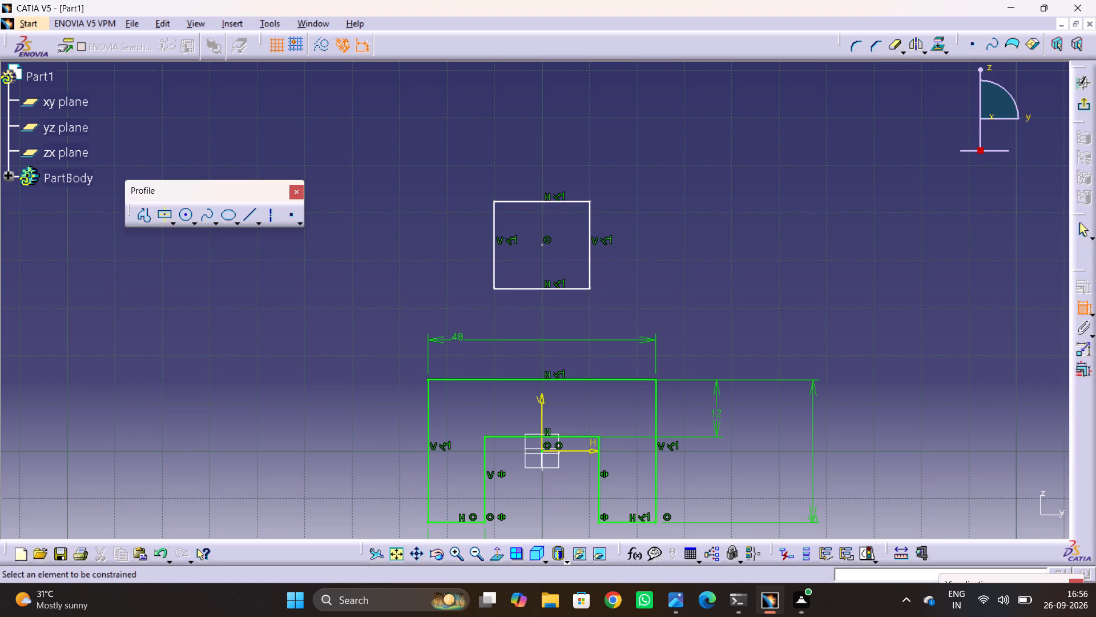
pyautogui.click(496, 262)
pyautogui.click(496, 268)
pyautogui.click(593, 263)
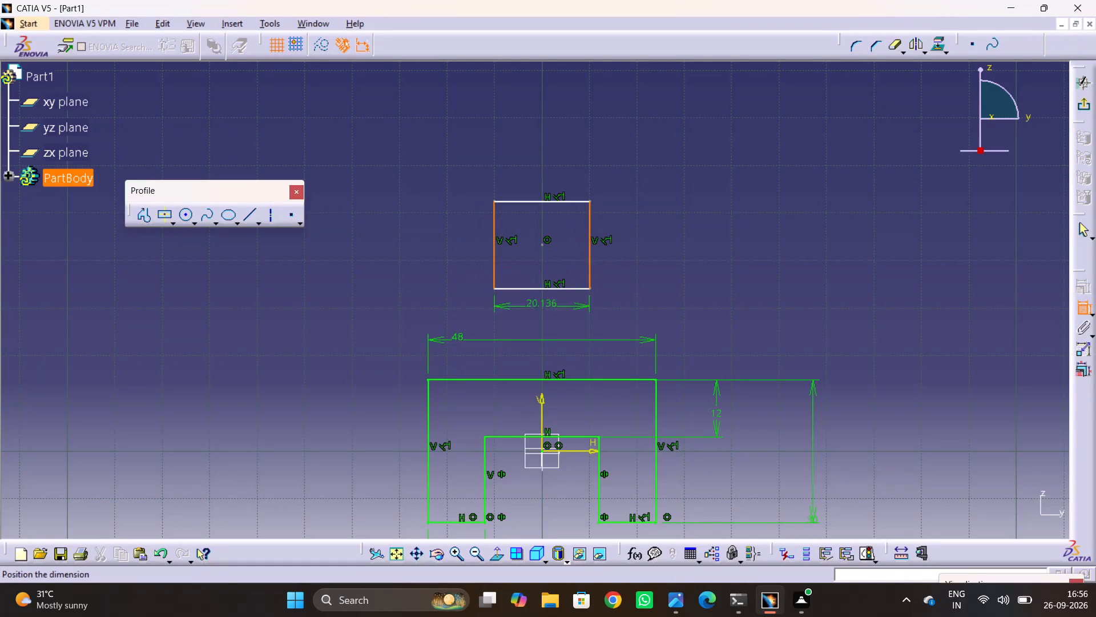
pyautogui.click(549, 265)
pyautogui.doubleClick(549, 262)
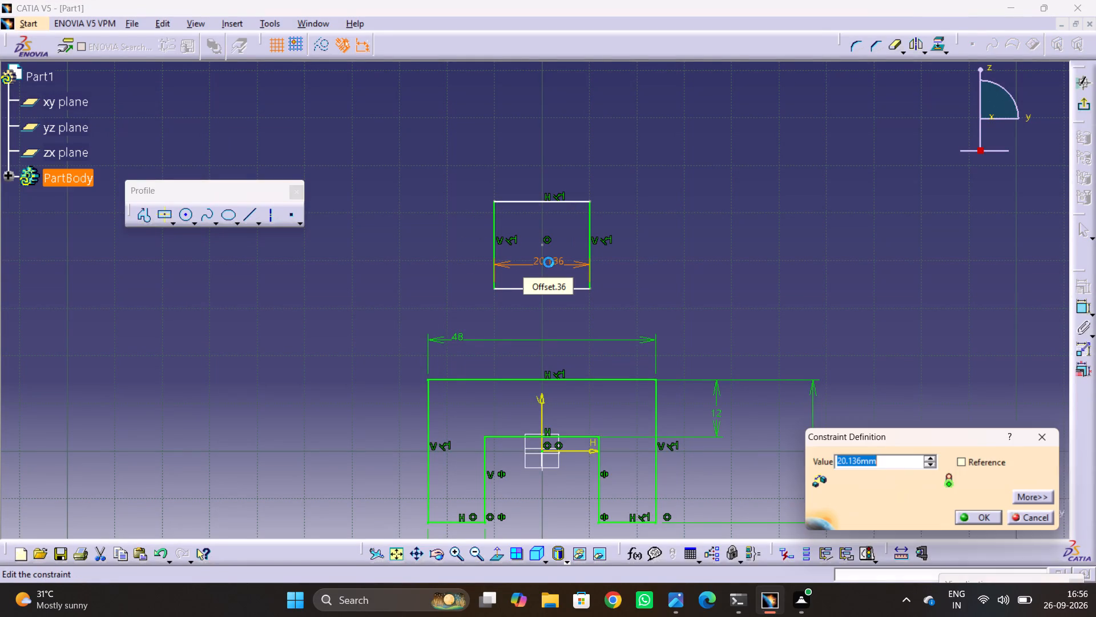
pyautogui.write('18')
pyautogui.press('Return')
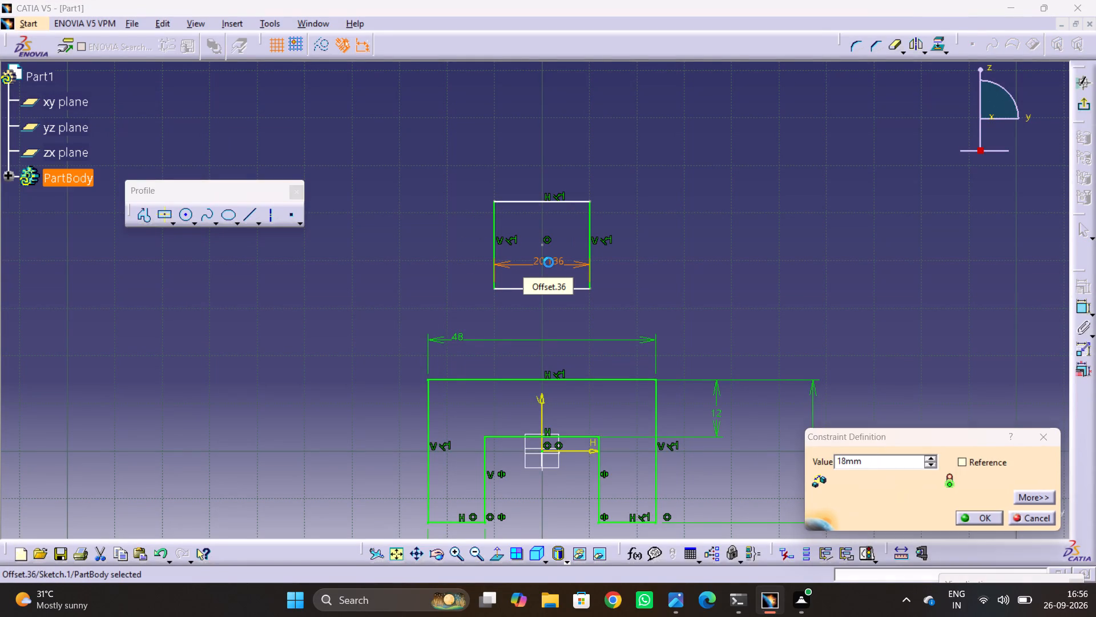
pyautogui.click(644, 293)
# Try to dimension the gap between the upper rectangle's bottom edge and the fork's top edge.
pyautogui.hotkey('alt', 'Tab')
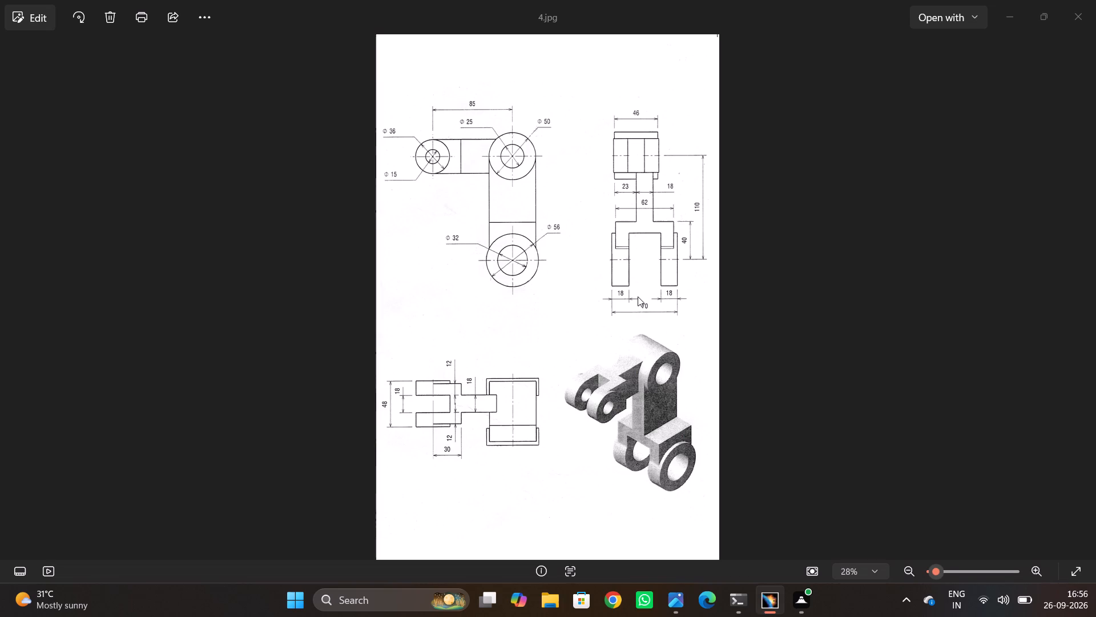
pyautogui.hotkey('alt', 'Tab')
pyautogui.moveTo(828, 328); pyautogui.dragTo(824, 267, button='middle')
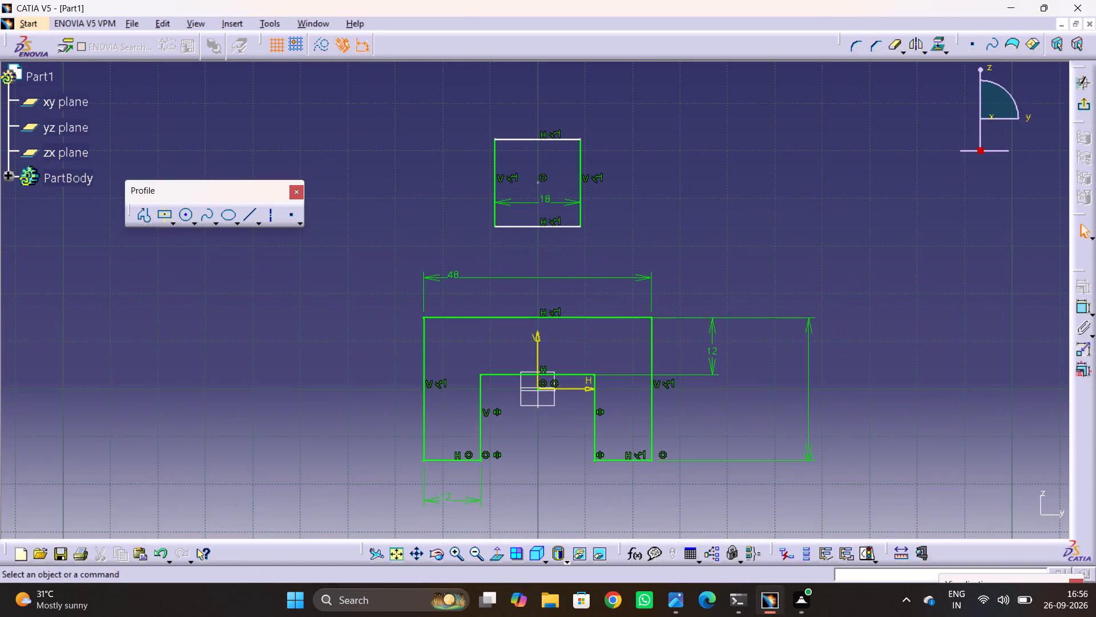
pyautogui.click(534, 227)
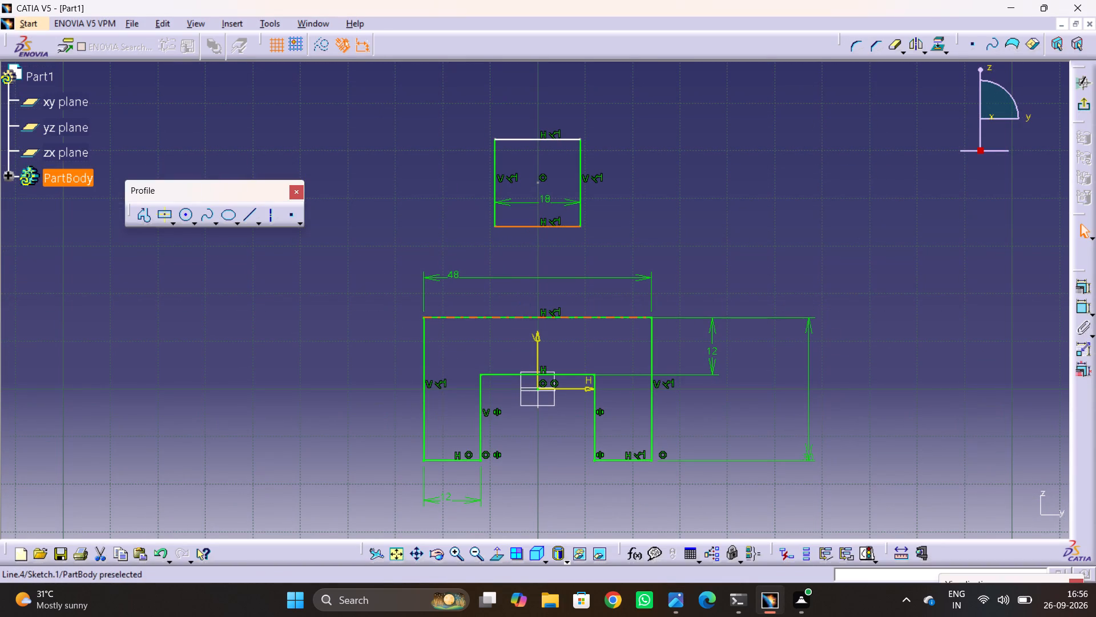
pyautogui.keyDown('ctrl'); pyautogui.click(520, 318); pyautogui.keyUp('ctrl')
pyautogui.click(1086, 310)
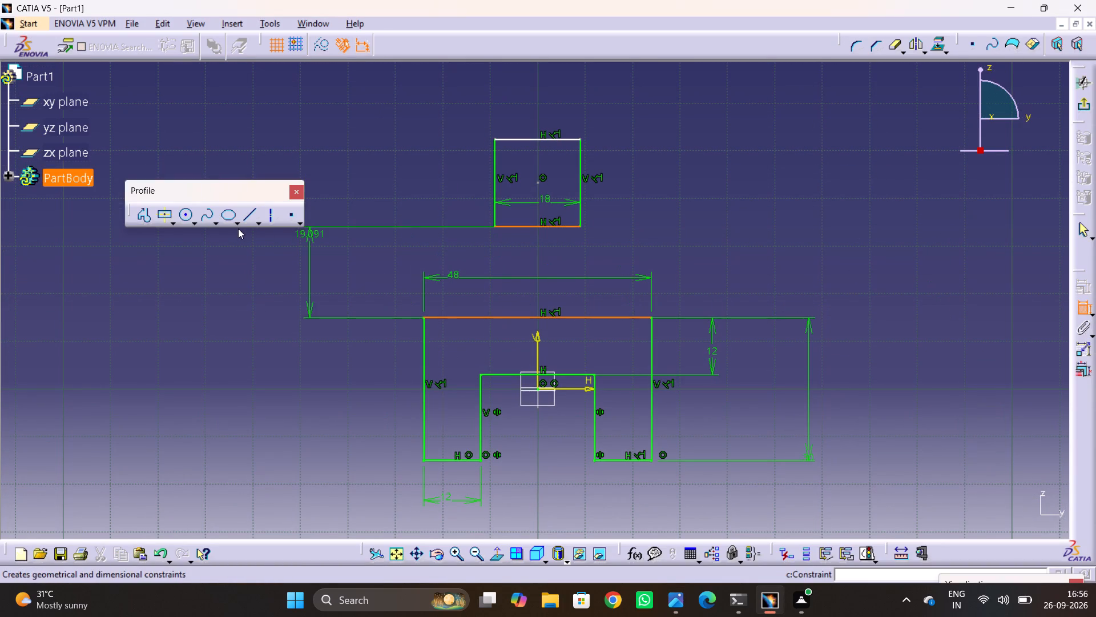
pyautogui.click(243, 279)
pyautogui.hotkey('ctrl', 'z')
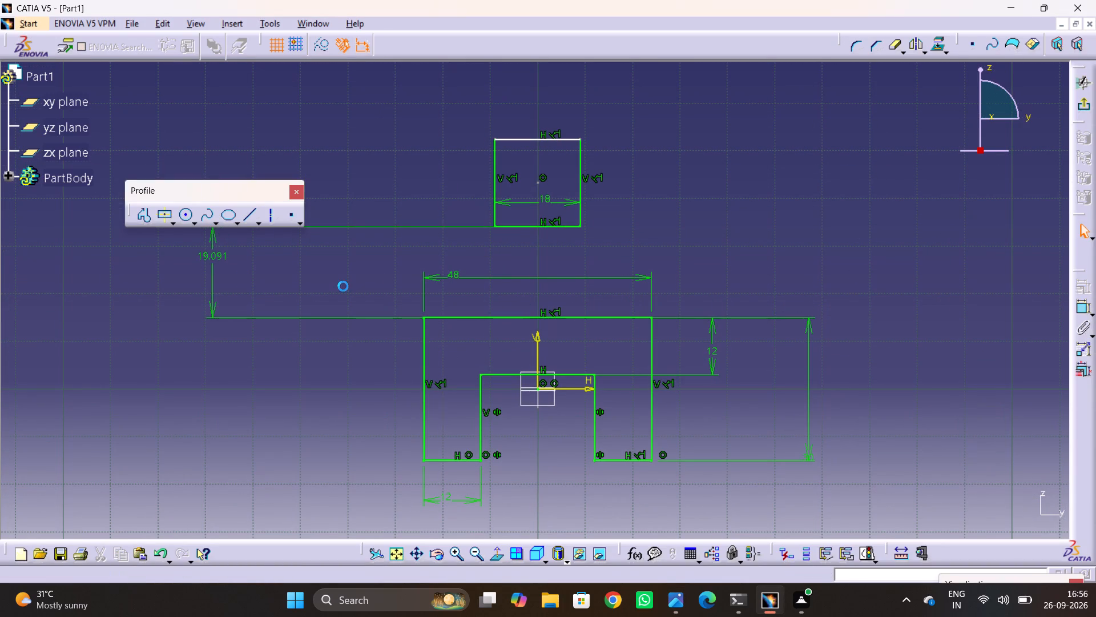
# Add a coincidence constraint between the upper rectangle's bottom edge and the fork's top edge.
pyautogui.click(1086, 282)
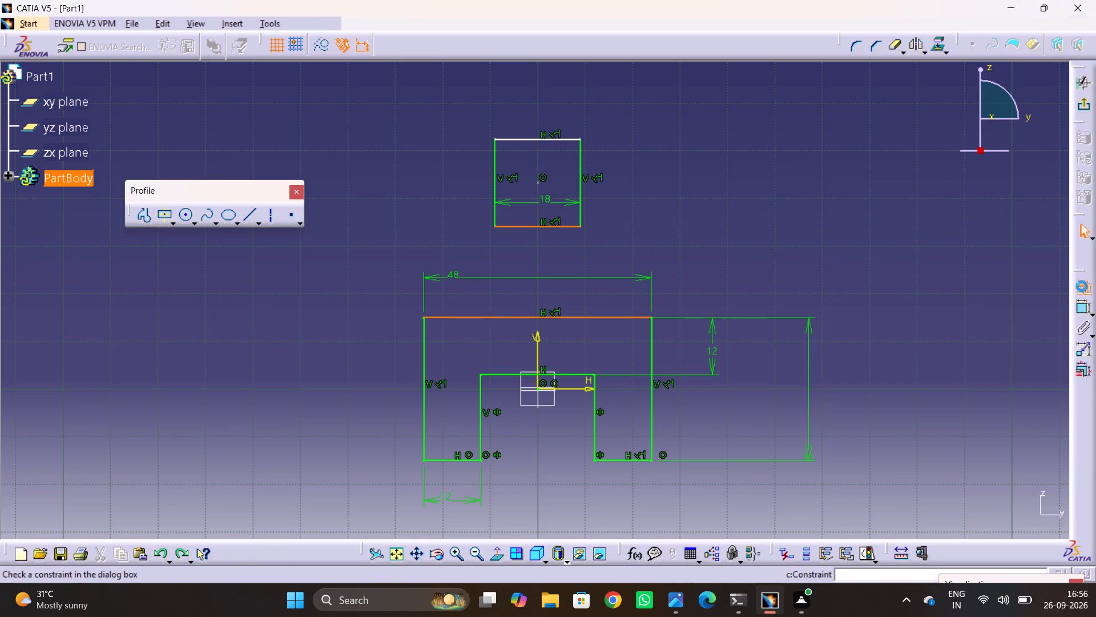
pyautogui.click(305, 155)
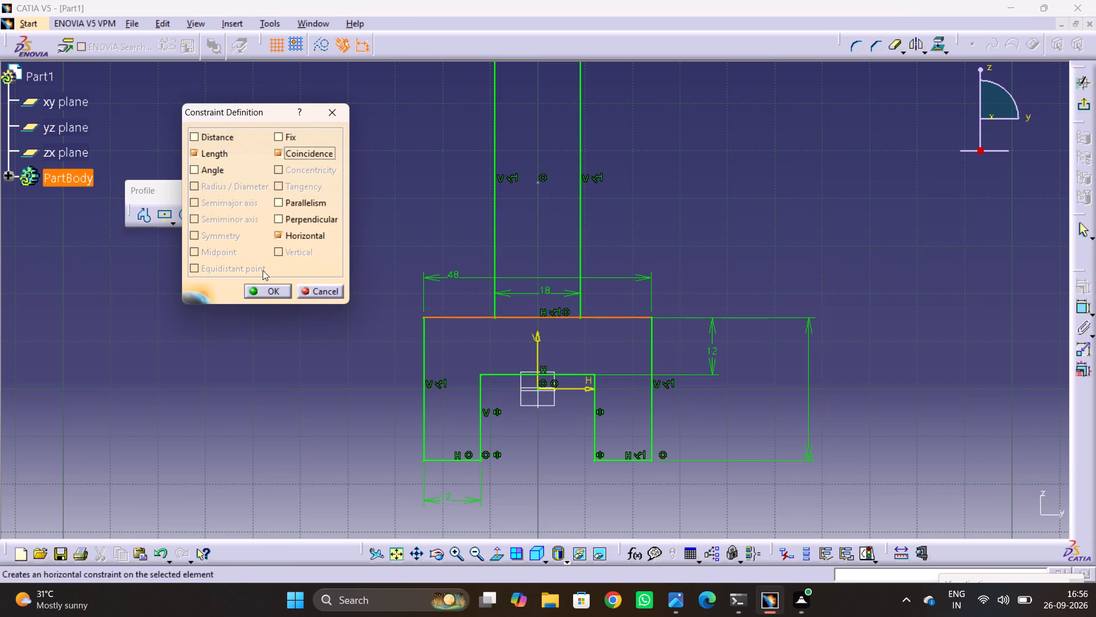
pyautogui.click(269, 297)
# Dimension the upright rectangle's vertical side, consult drawing 4.jpg, and set its length to 45 mm.
pyautogui.middleClick(811, 243)
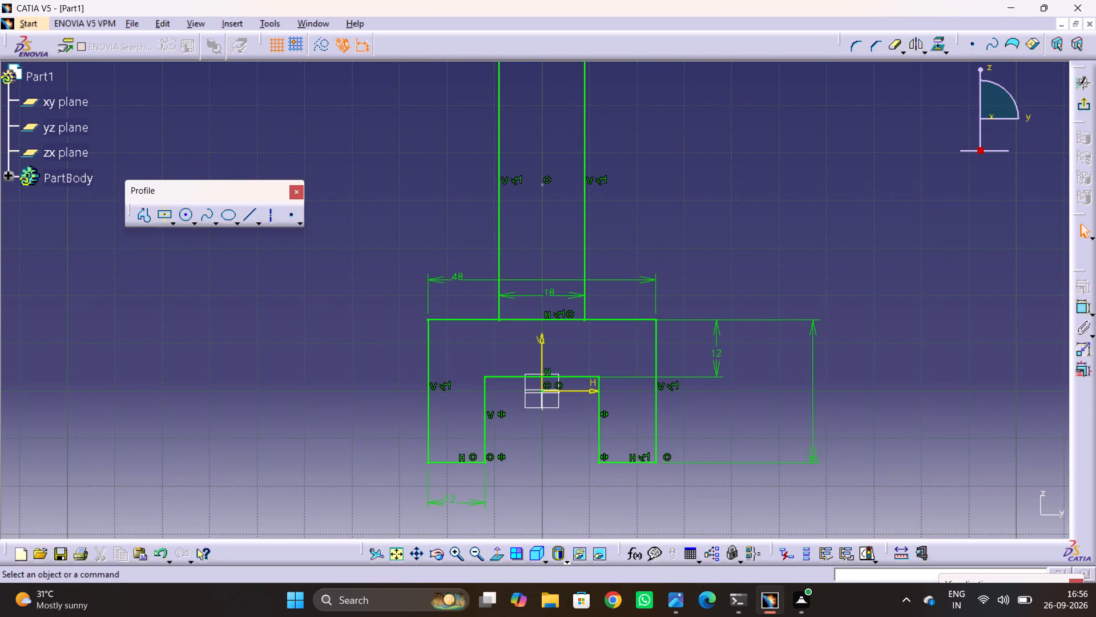
pyautogui.moveTo(863, 400); pyautogui.dragTo(865, 452, button='middle')
pyautogui.moveTo(792, 263); pyautogui.dragTo(818, 358, button='middle')
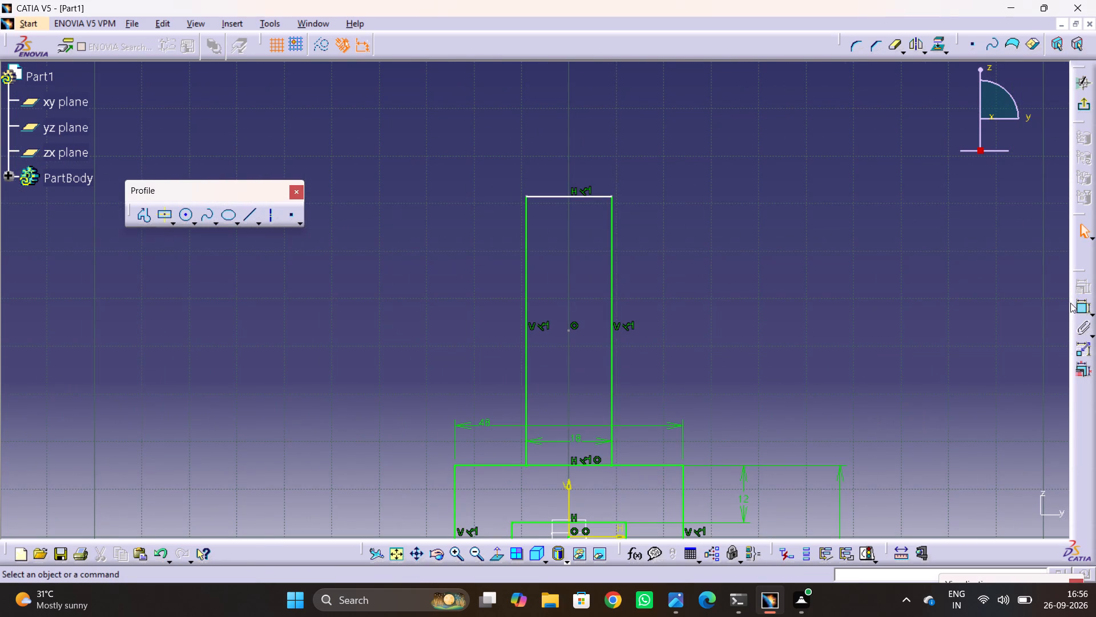
pyautogui.click(1077, 306)
pyautogui.click(611, 313)
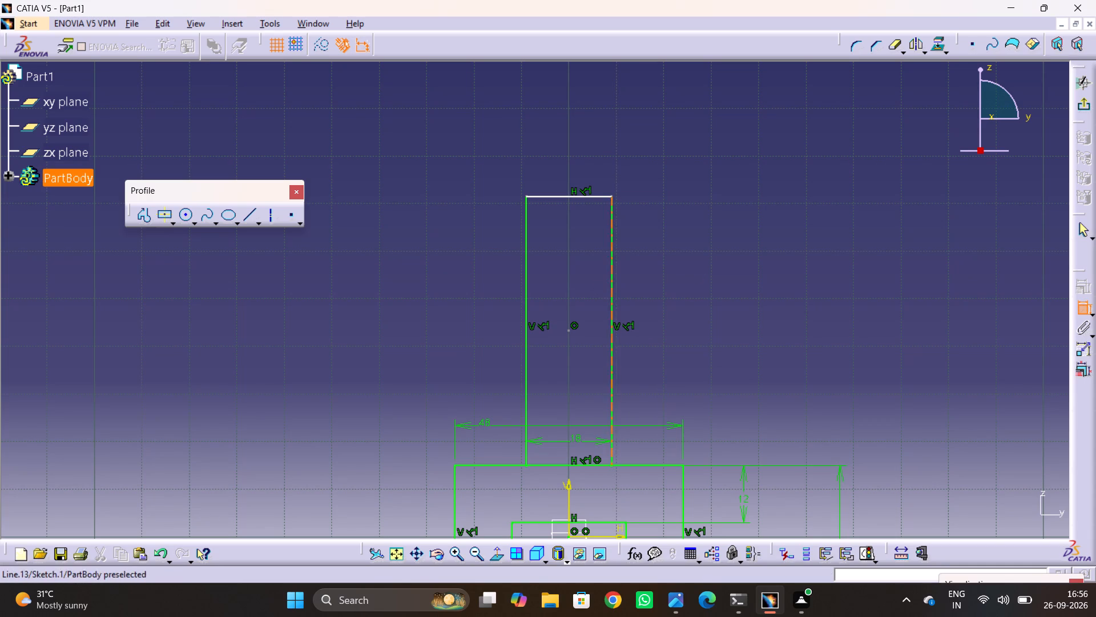
pyautogui.click(654, 327)
pyautogui.hotkey('alt', 'Tab')
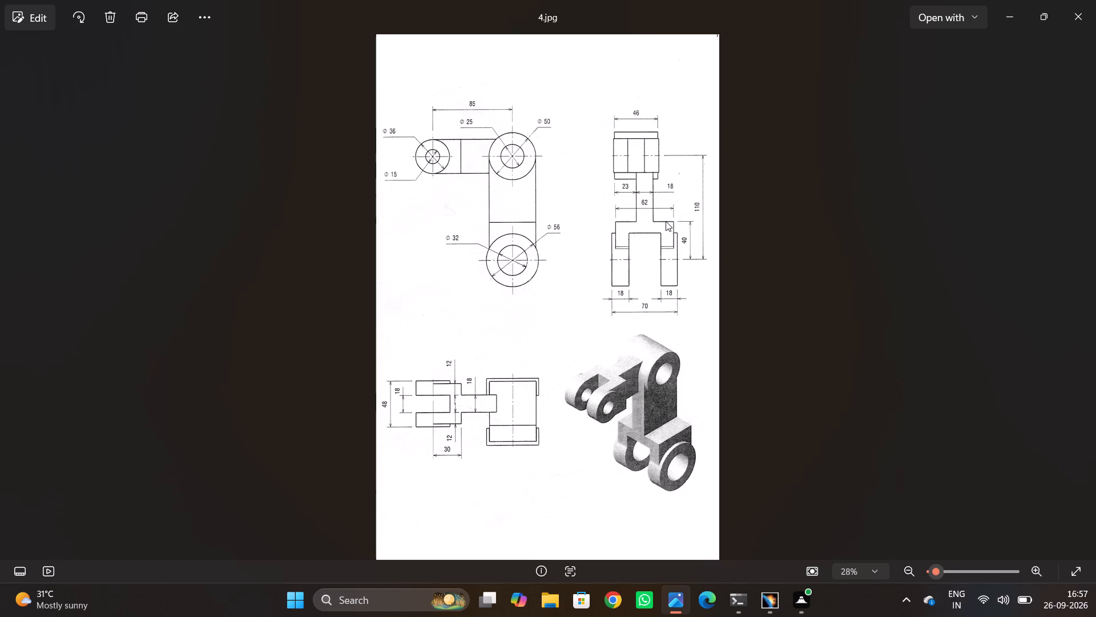
pyautogui.hotkey('alt', 'Tab')
pyautogui.moveTo(675, 337); pyautogui.dragTo(671, 298, button='middle')
pyautogui.moveTo(652, 326); pyautogui.dragTo(652, 326, button='middle')
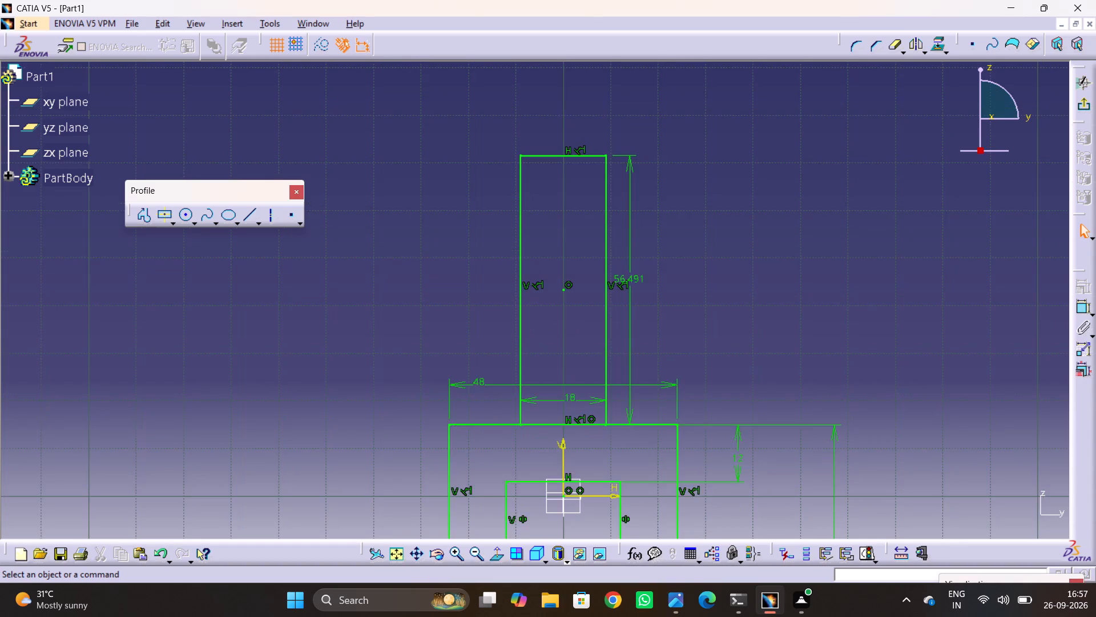
pyautogui.moveTo(652, 326); pyautogui.dragTo(651, 277, button='middle')
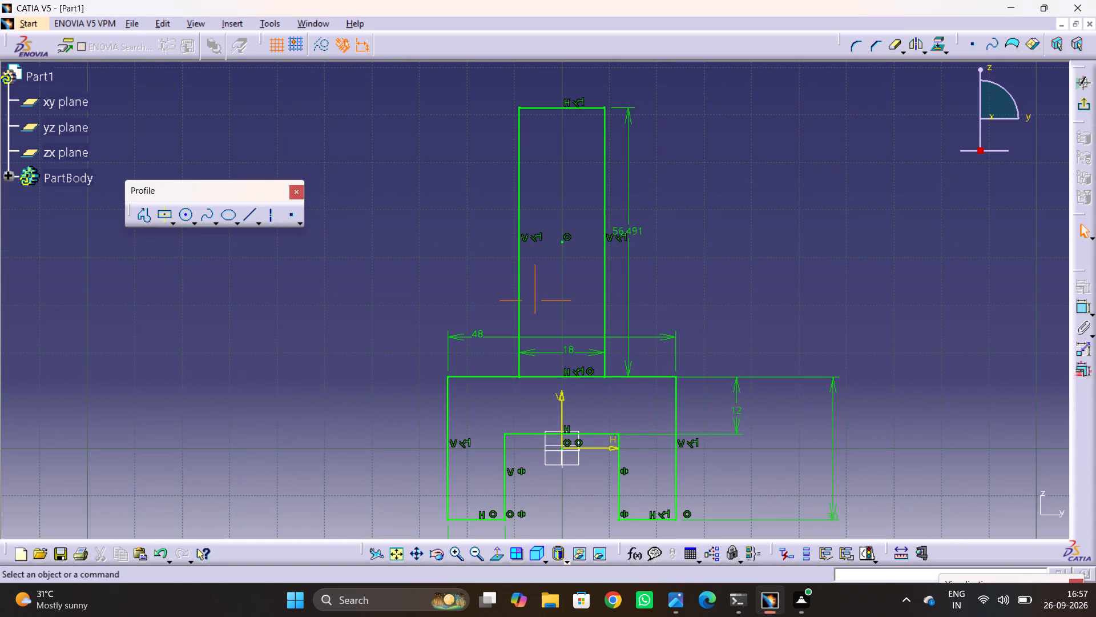
pyautogui.doubleClick(630, 232)
pyautogui.write('45')
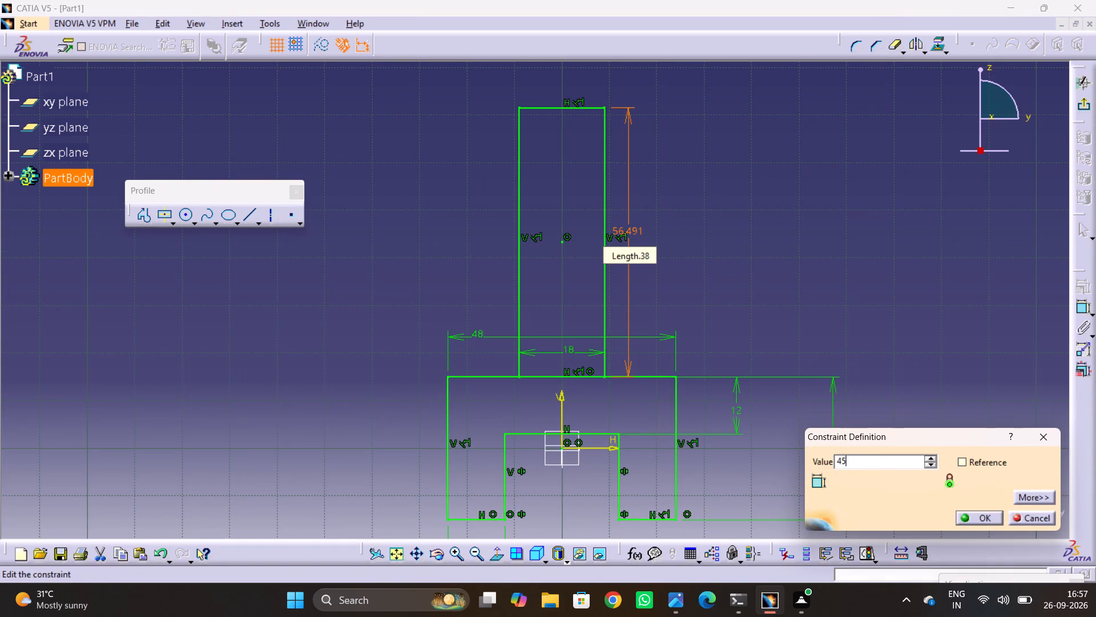
pyautogui.press('Return')
pyautogui.click(788, 229)
# Quick-trim the shared edge between the upright and the fork, agreeing to convert the length constraint into a distance.
pyautogui.middleClick(753, 223)
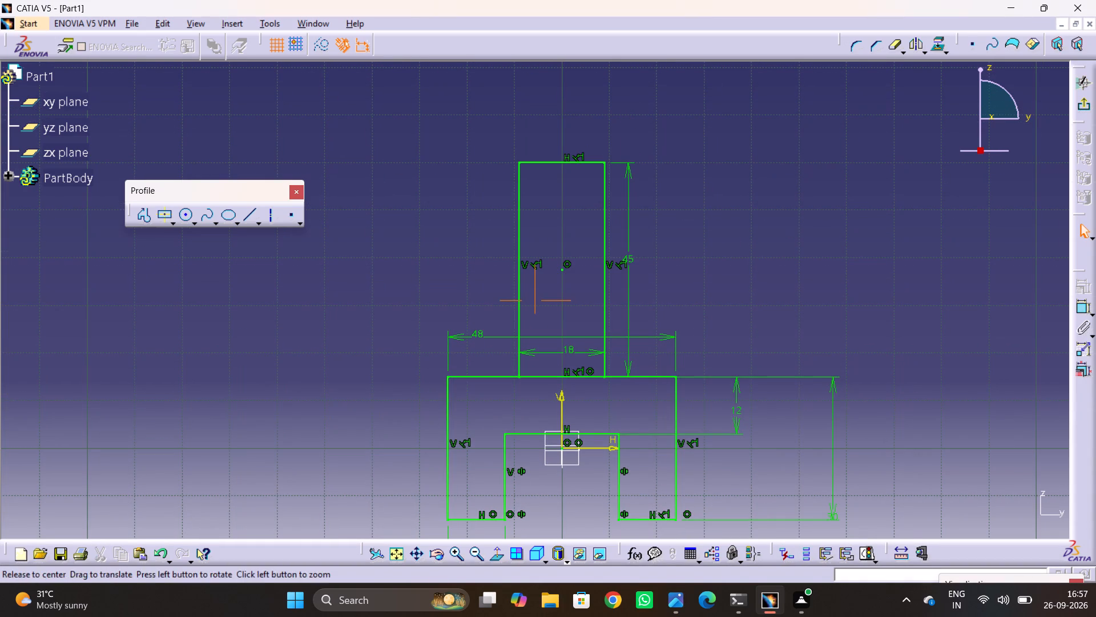
pyautogui.hotkey('alt', 'Tab')
pyautogui.hotkey('alt', 'Tab')
pyautogui.moveTo(766, 325); pyautogui.dragTo(977, 227, button='middle')
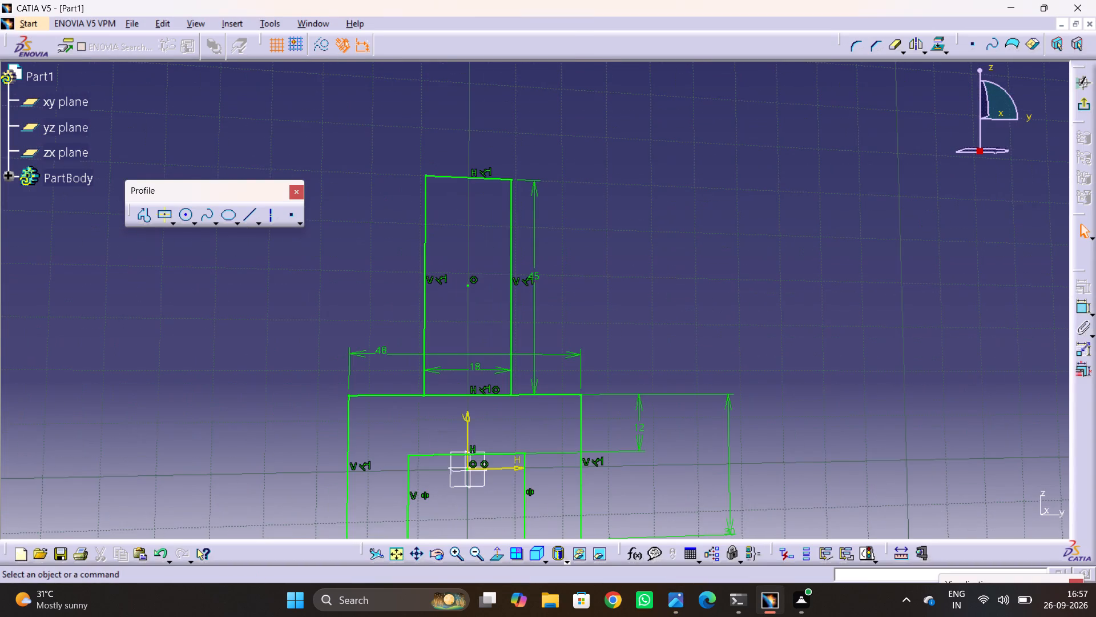
pyautogui.moveTo(598, 273); pyautogui.dragTo(826, 190, button='middle')
pyautogui.doubleClick(896, 41)
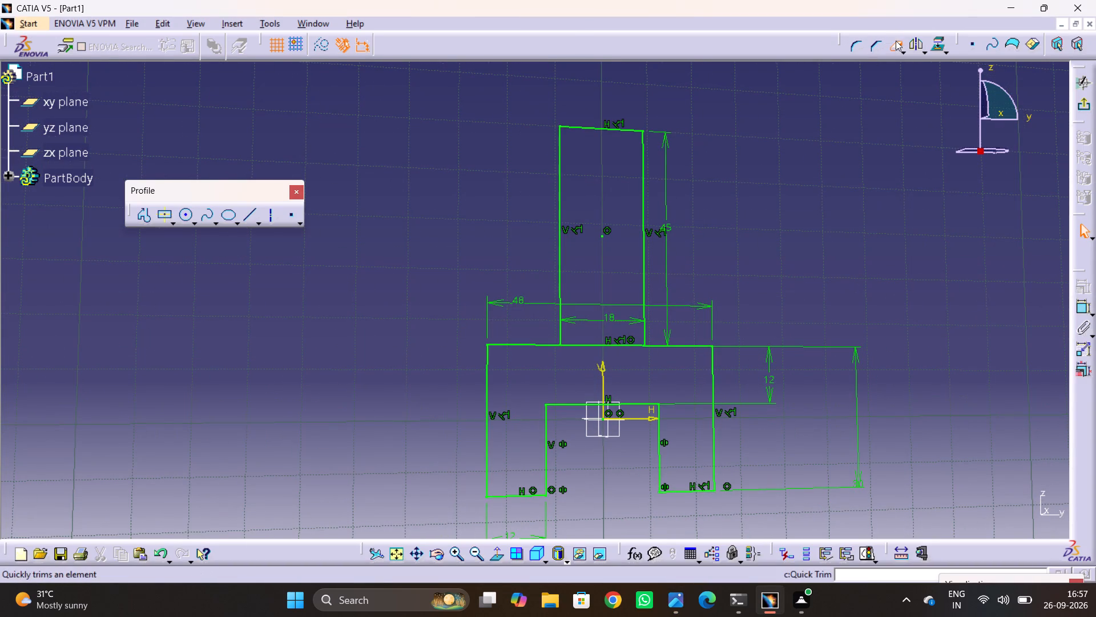
pyautogui.click(602, 349)
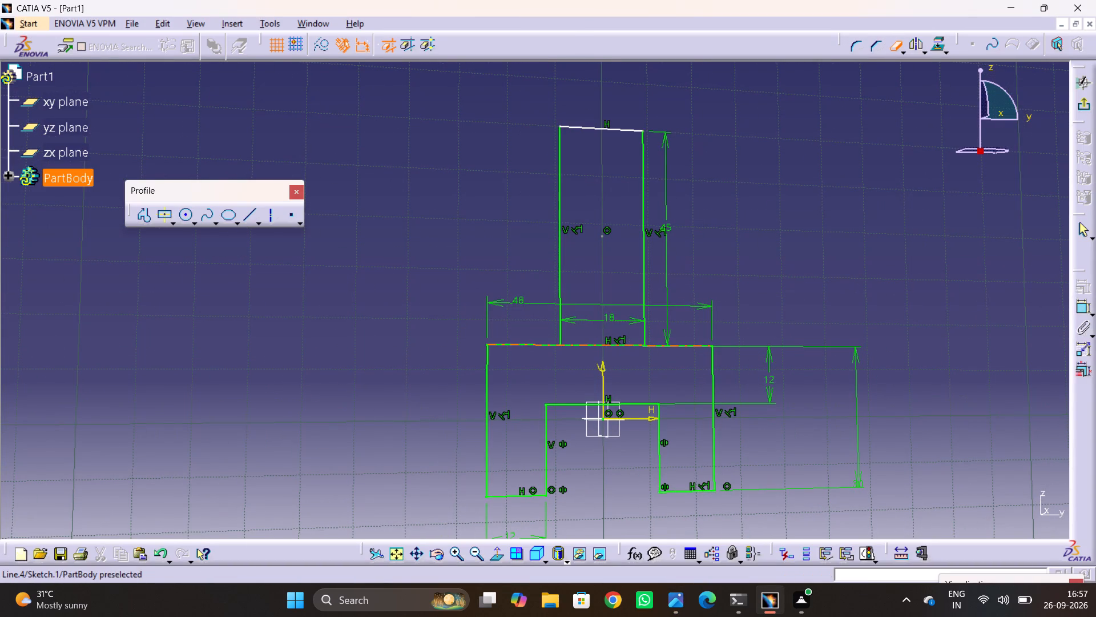
pyautogui.click(597, 343)
pyautogui.click(574, 332)
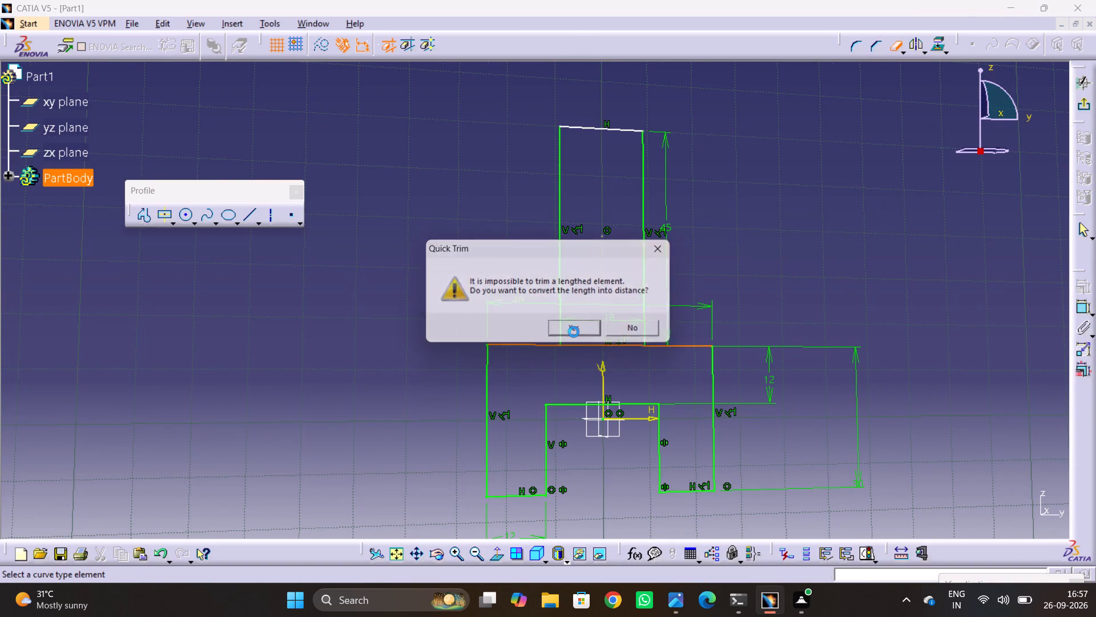
pyautogui.click(824, 263)
pyautogui.click(868, 258)
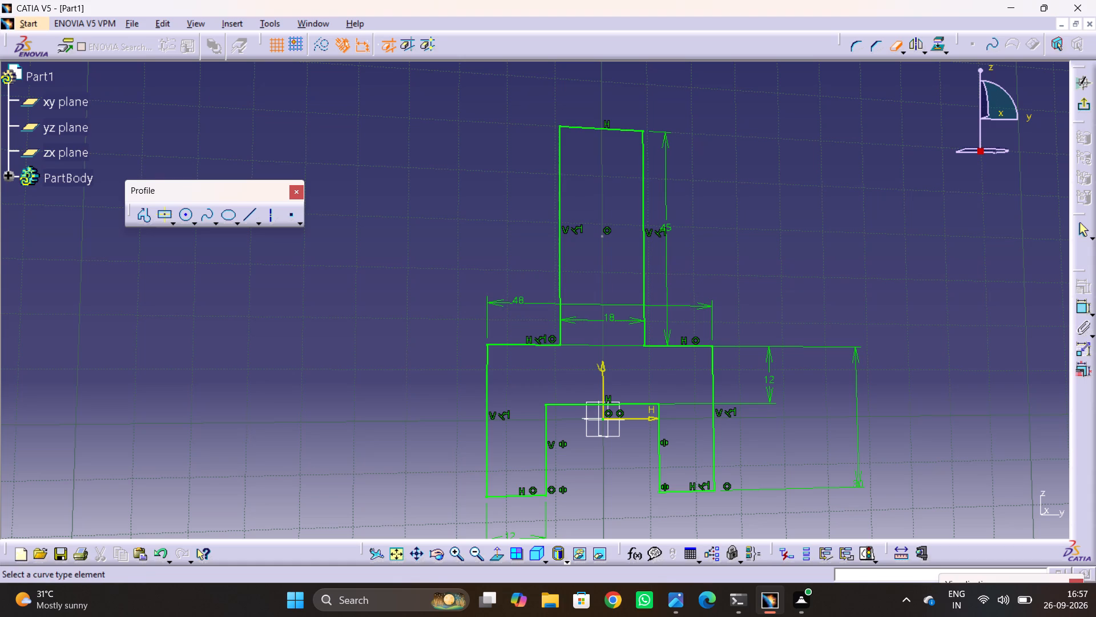
# Exit the sketch with the finished fork-and-stem profile.
pyautogui.scroll(-1, 710, 327)
pyautogui.moveTo(709, 329); pyautogui.dragTo(690, 335, button='middle')
pyautogui.moveTo(690, 335); pyautogui.dragTo(594, 356)
pyautogui.moveTo(690, 335); pyautogui.dragTo(522, 339, button='middle')
pyautogui.moveTo(821, 344); pyautogui.dragTo(485, 362, button='middle')
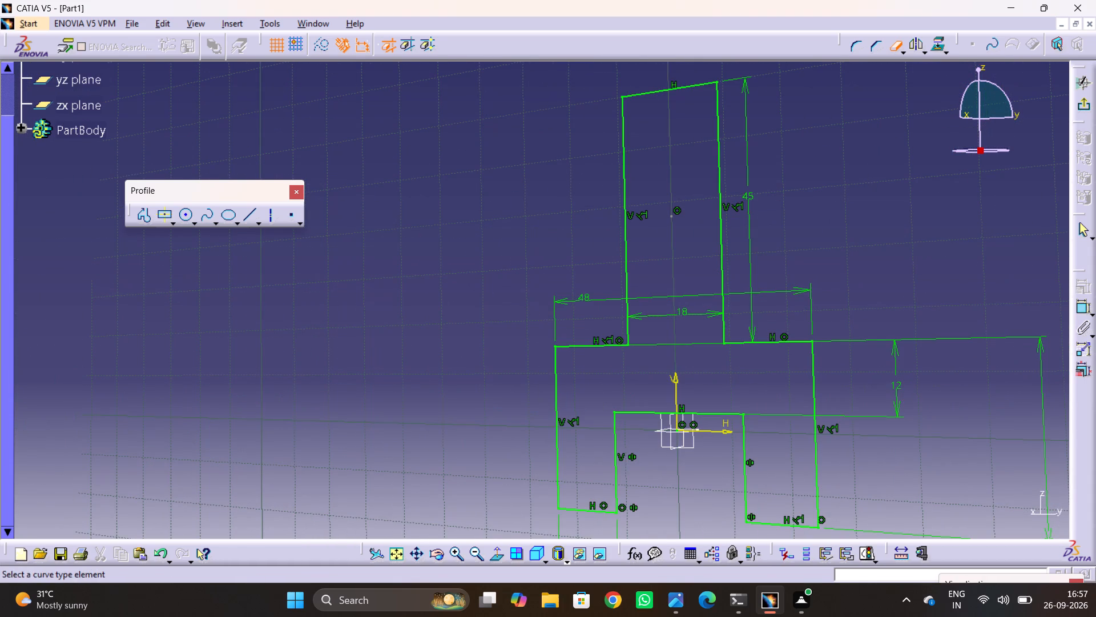
pyautogui.click(1083, 105)
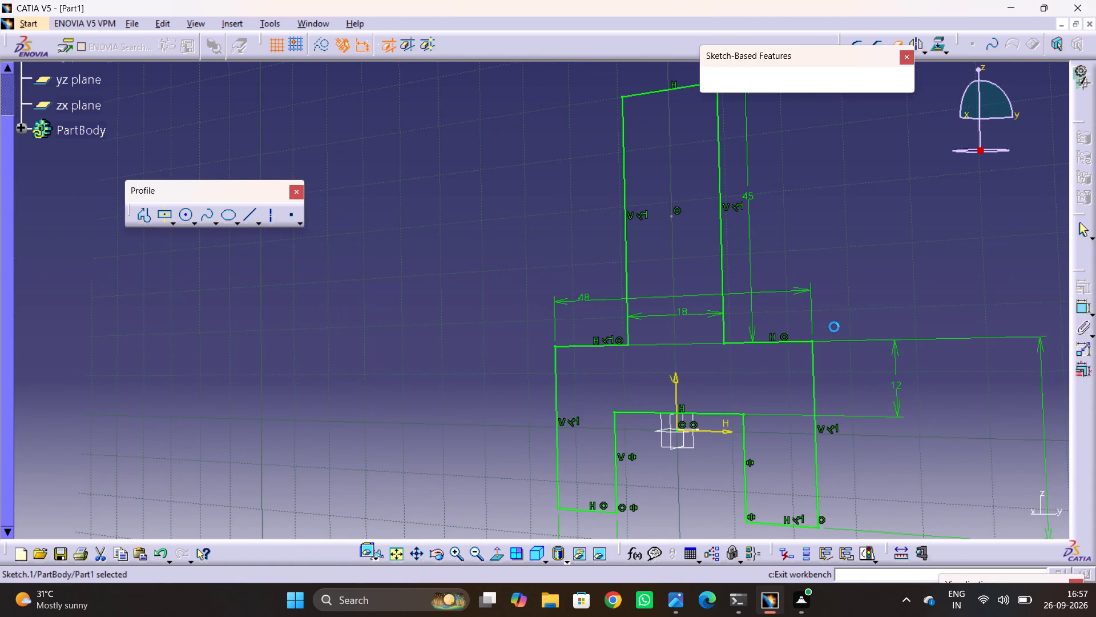
# Pad the fork-and-stem profile 31 mm with mirrored extent, previewing it and checking it against drawing 4.jpg.
pyautogui.moveTo(861, 306); pyautogui.dragTo(811, 278, button='middle')
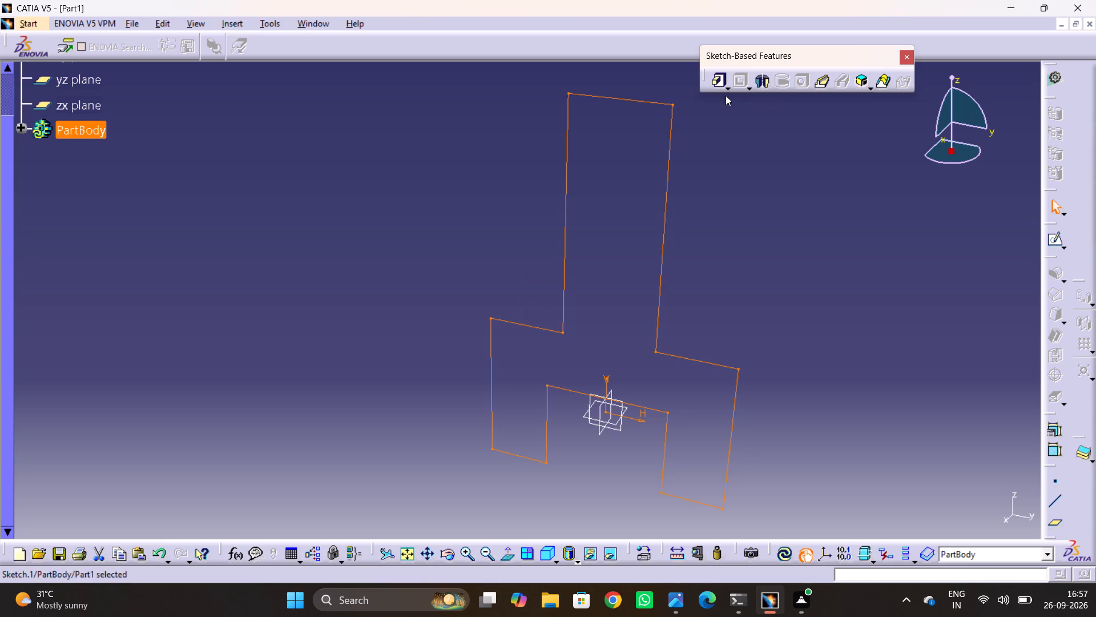
pyautogui.click(716, 87)
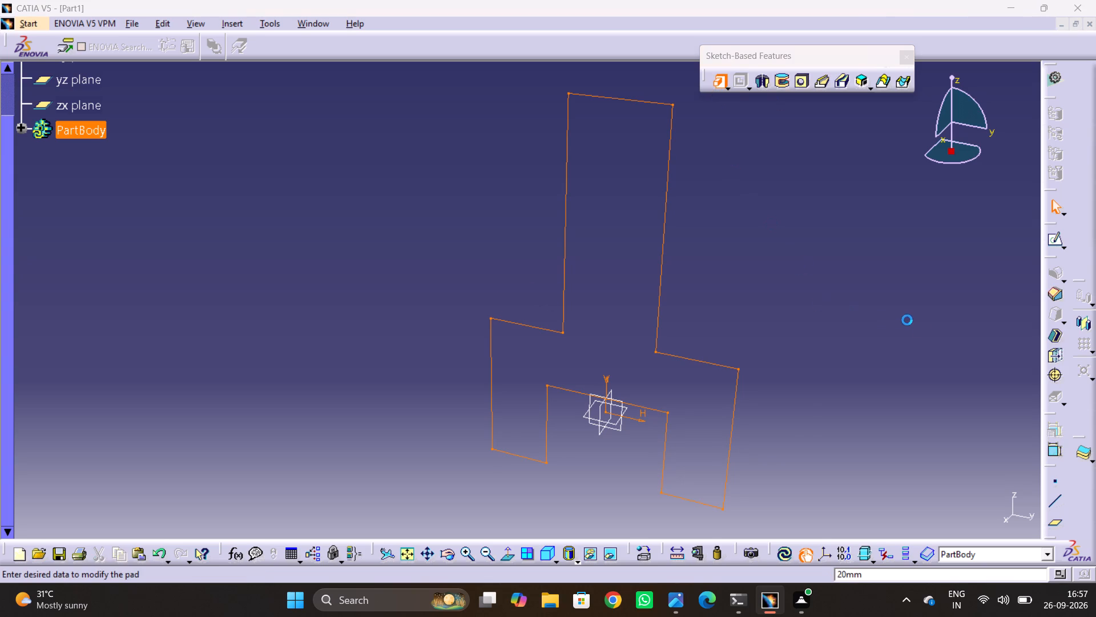
pyautogui.write('31')
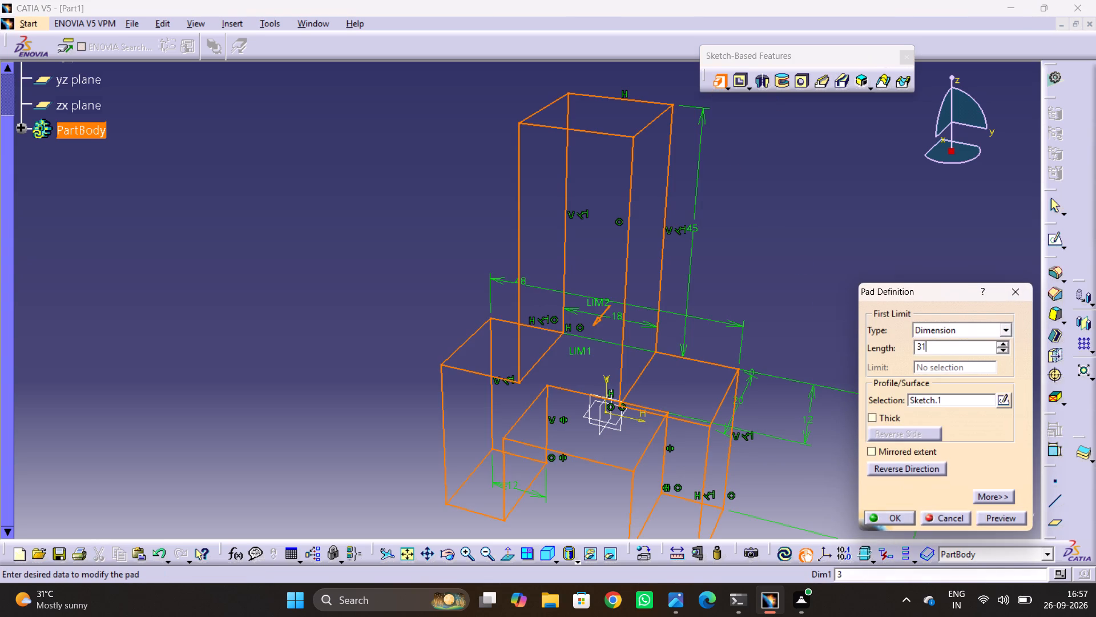
pyautogui.click(876, 452)
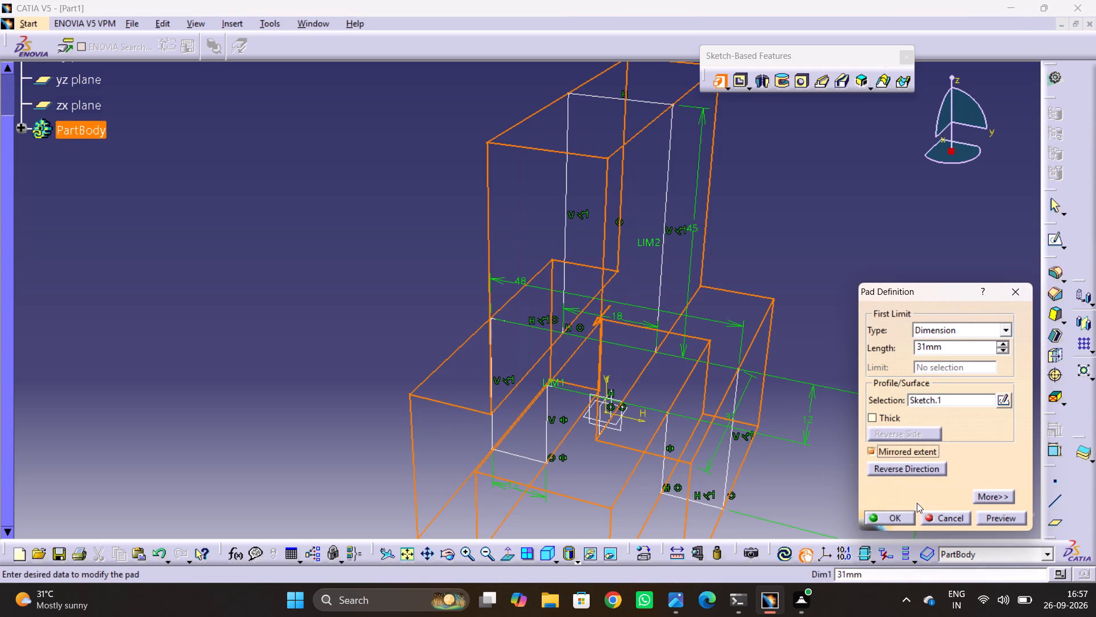
pyautogui.click(1001, 515)
pyautogui.keyDown('ctrl'); pyautogui.moveTo(753, 238); pyautogui.dragTo(760, 283, button='middle'); pyautogui.keyUp('ctrl')
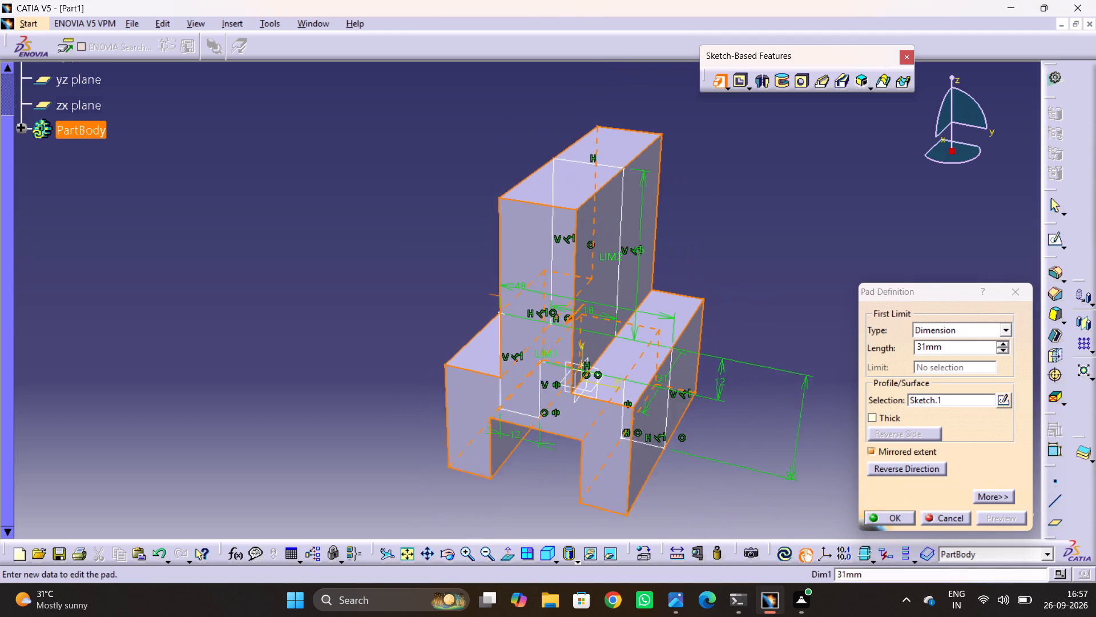
pyautogui.keyDown('ctrl'); pyautogui.moveTo(760, 283); pyautogui.dragTo(760, 286, button='middle'); pyautogui.keyUp('ctrl')
pyautogui.moveTo(674, 391); pyautogui.dragTo(489, 324, button='middle')
pyautogui.moveTo(674, 391); pyautogui.dragTo(489, 324)
pyautogui.hotkey('alt', 'Tab')
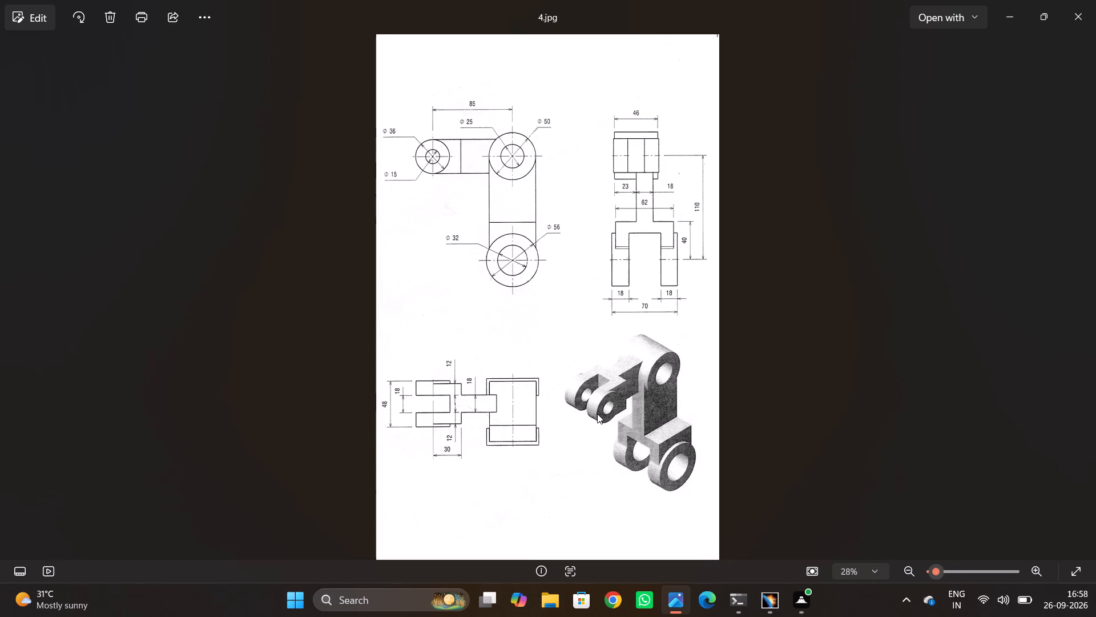
pyautogui.hotkey('alt', 'Tab')
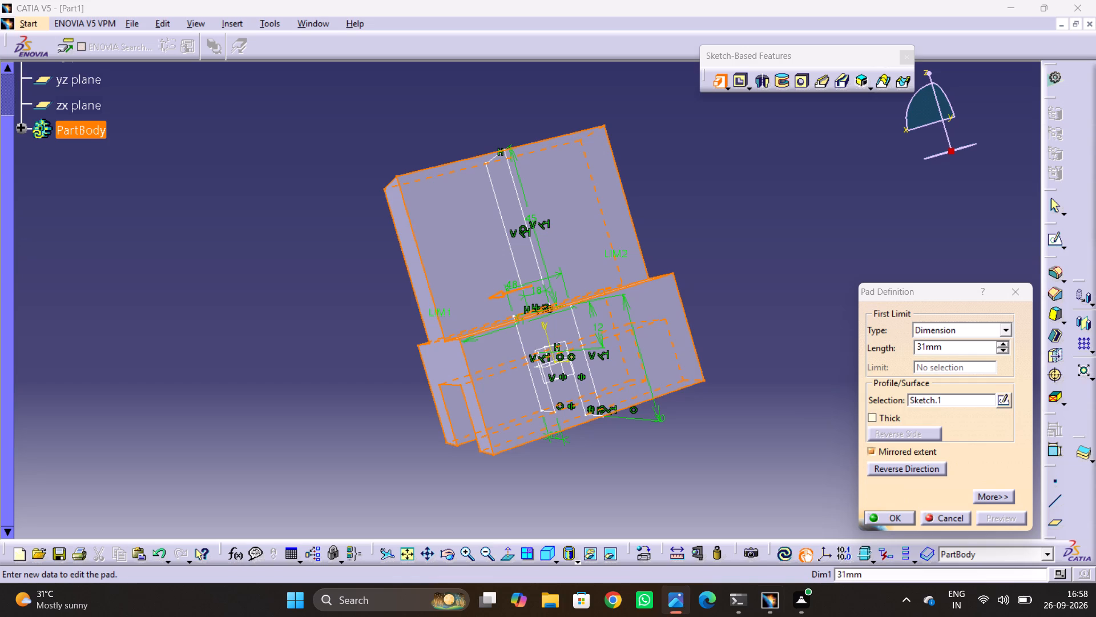
pyautogui.click(888, 518)
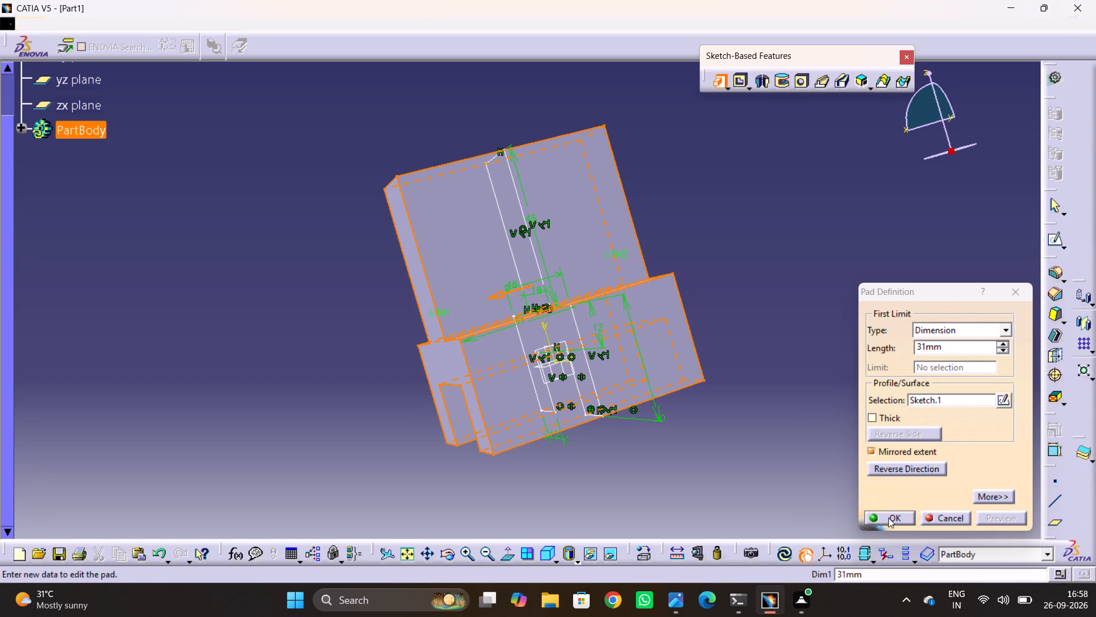
pyautogui.click(711, 250)
pyautogui.click(558, 256)
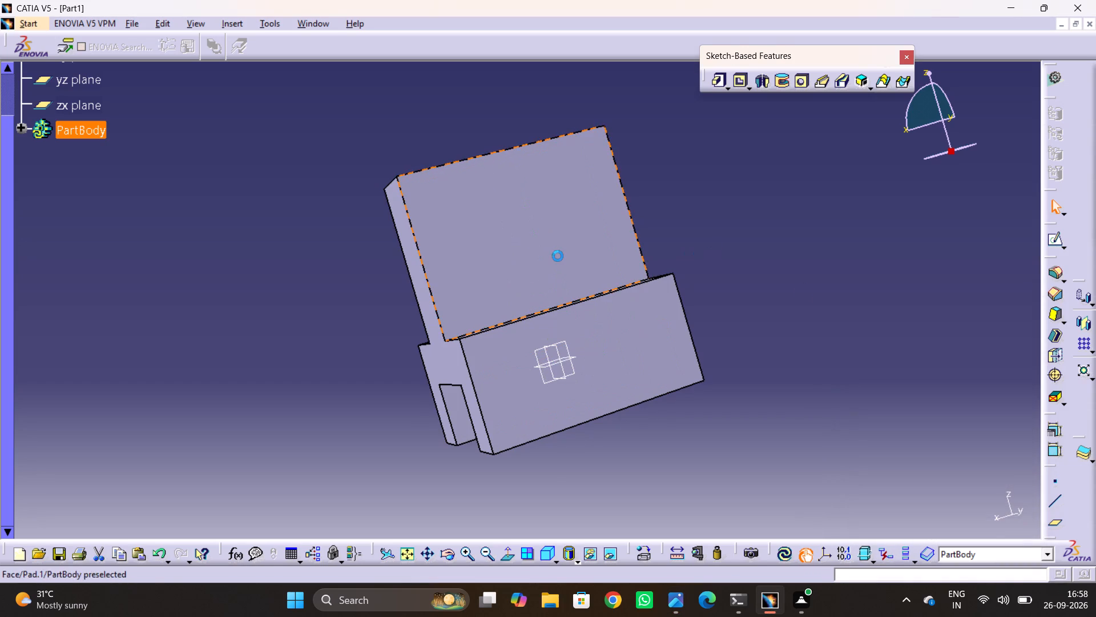
pyautogui.click(859, 322)
# Edit the pad after checking drawing 4.jpg, keeping mirrored extent on and setting its length to 25 mm.
pyautogui.moveTo(652, 360); pyautogui.dragTo(780, 376, button='middle')
pyautogui.moveTo(652, 360); pyautogui.dragTo(780, 376)
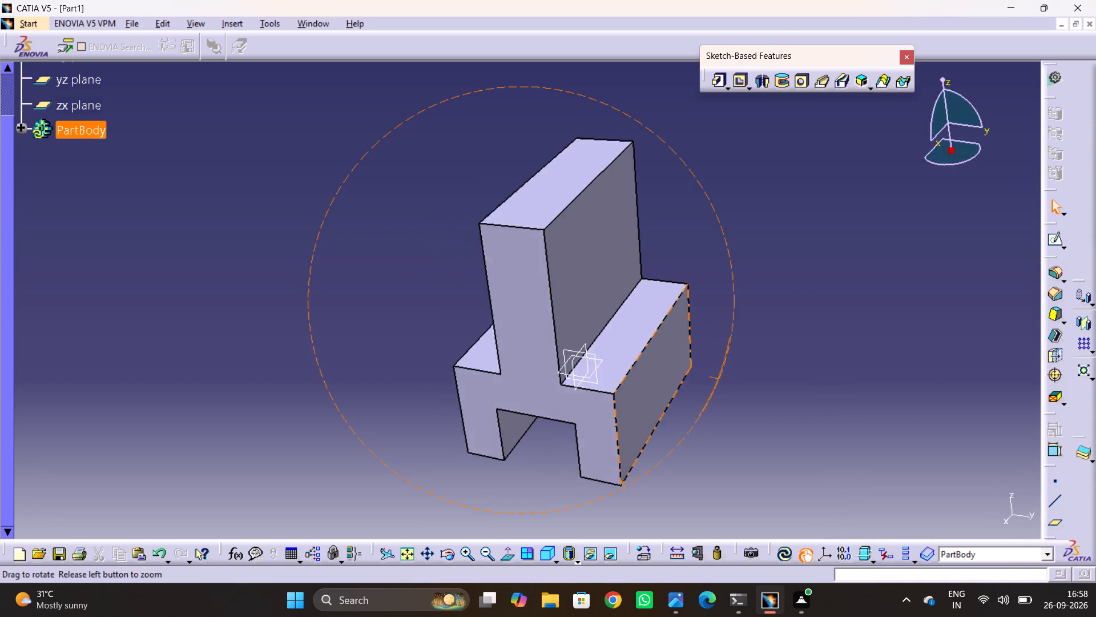
pyautogui.moveTo(780, 376); pyautogui.dragTo(567, 398, button='middle')
pyautogui.moveTo(780, 376); pyautogui.dragTo(512, 417)
pyautogui.moveTo(554, 274); pyautogui.dragTo(719, 256, button='middle')
pyautogui.moveTo(555, 273); pyautogui.dragTo(719, 256)
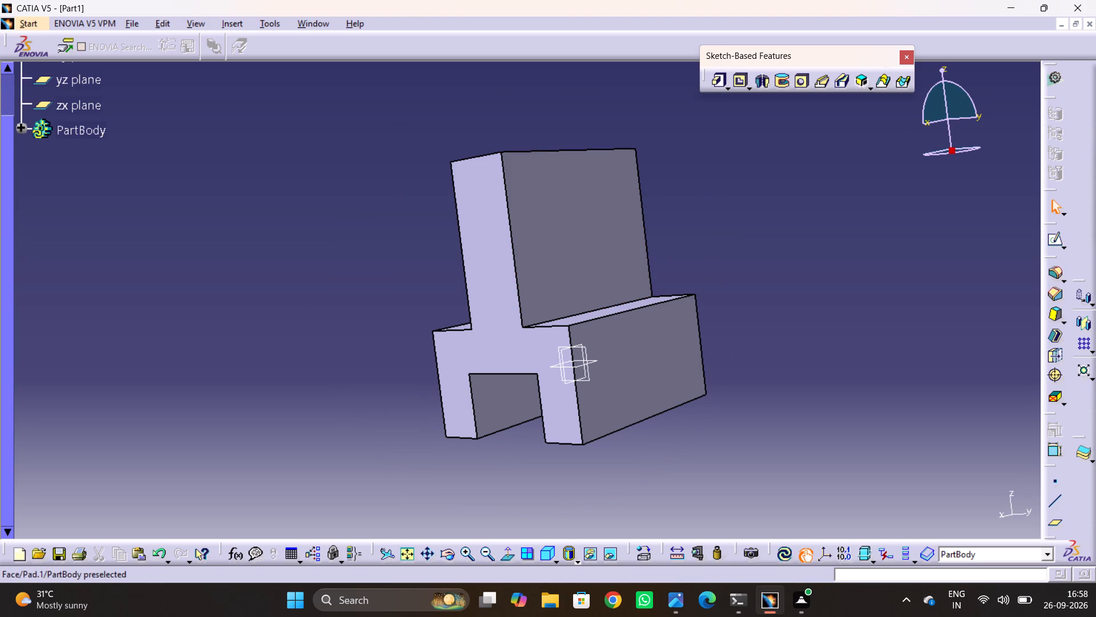
pyautogui.doubleClick(539, 249)
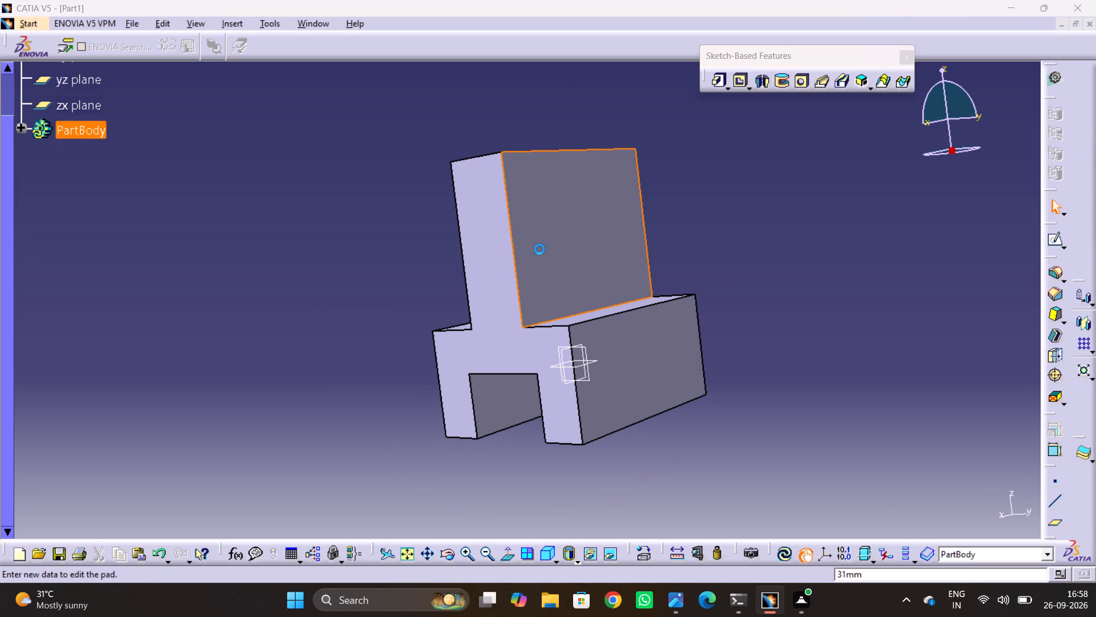
pyautogui.hotkey('alt', 'Tab')
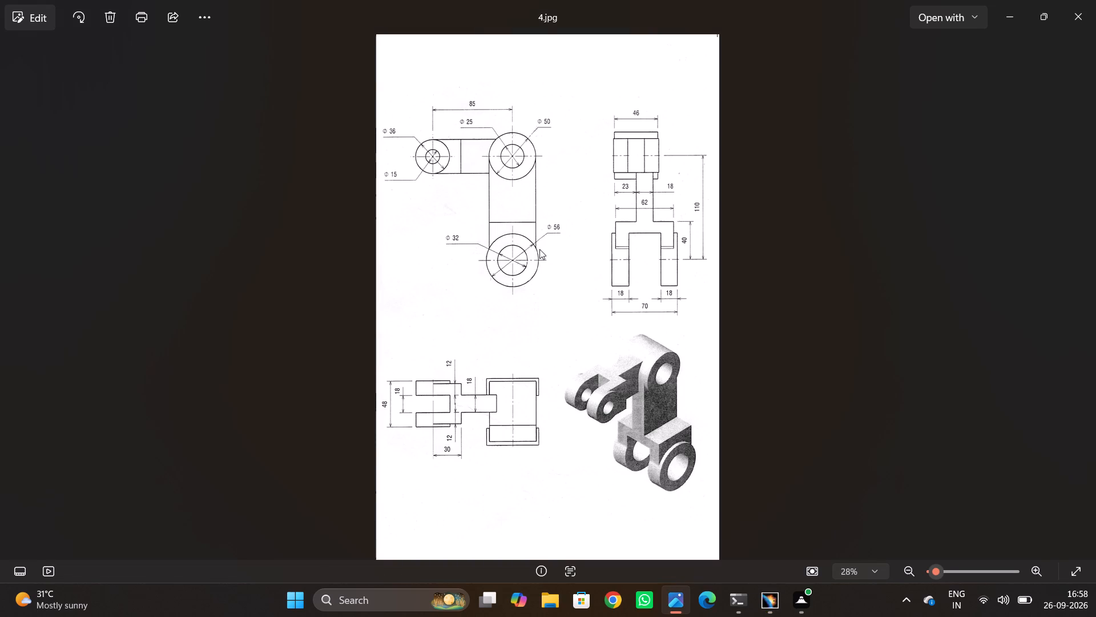
pyautogui.hotkey('alt', 'Tab')
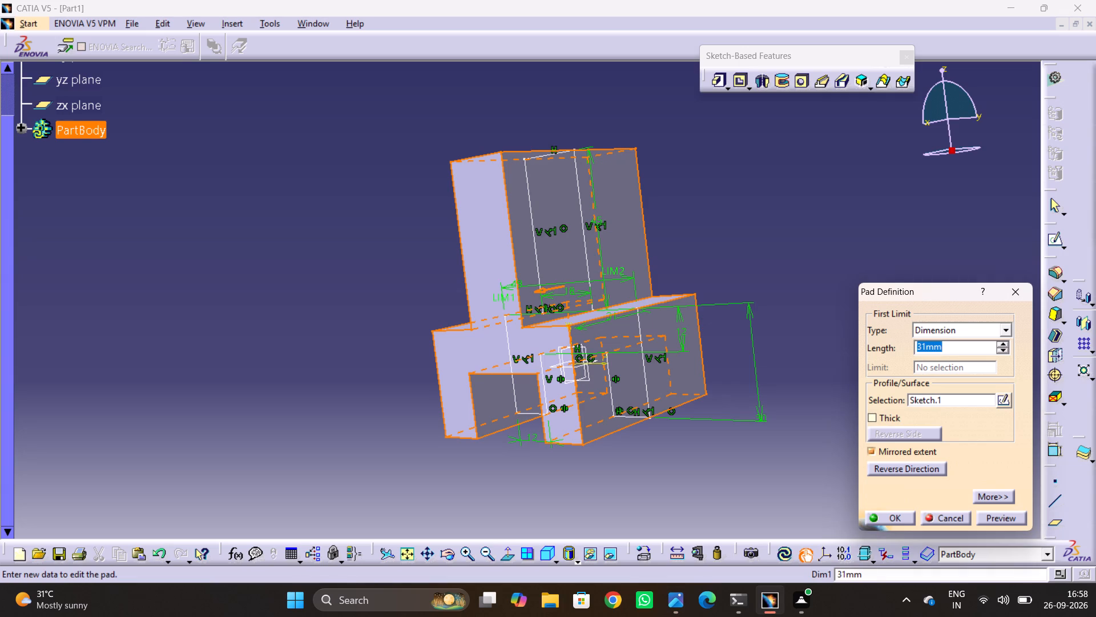
pyautogui.click(878, 451)
pyautogui.click(878, 449)
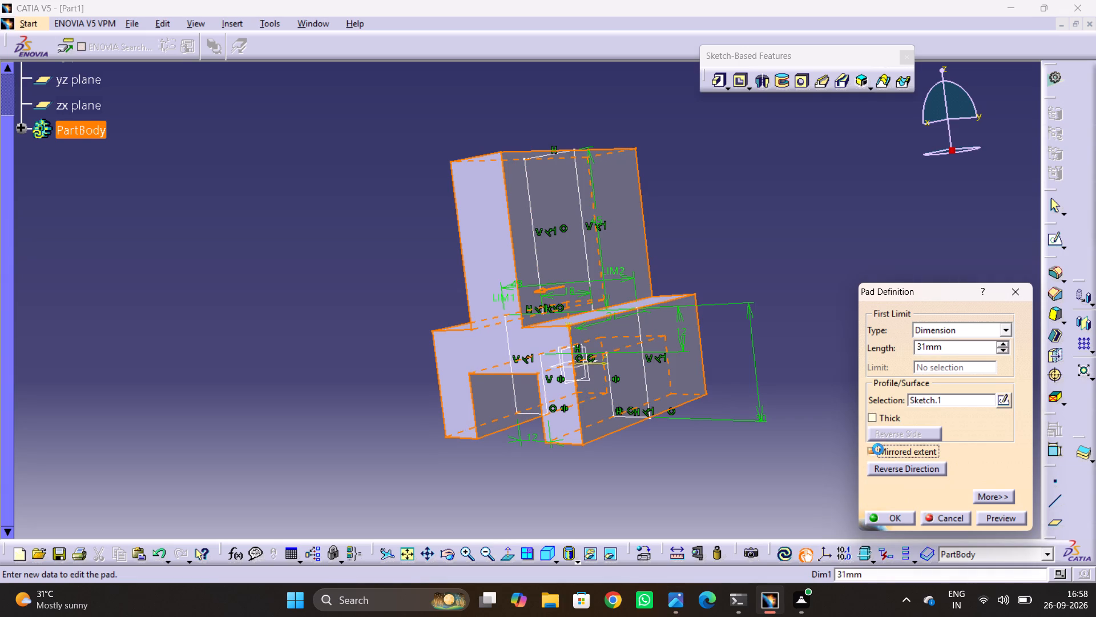
pyautogui.doubleClick(957, 342)
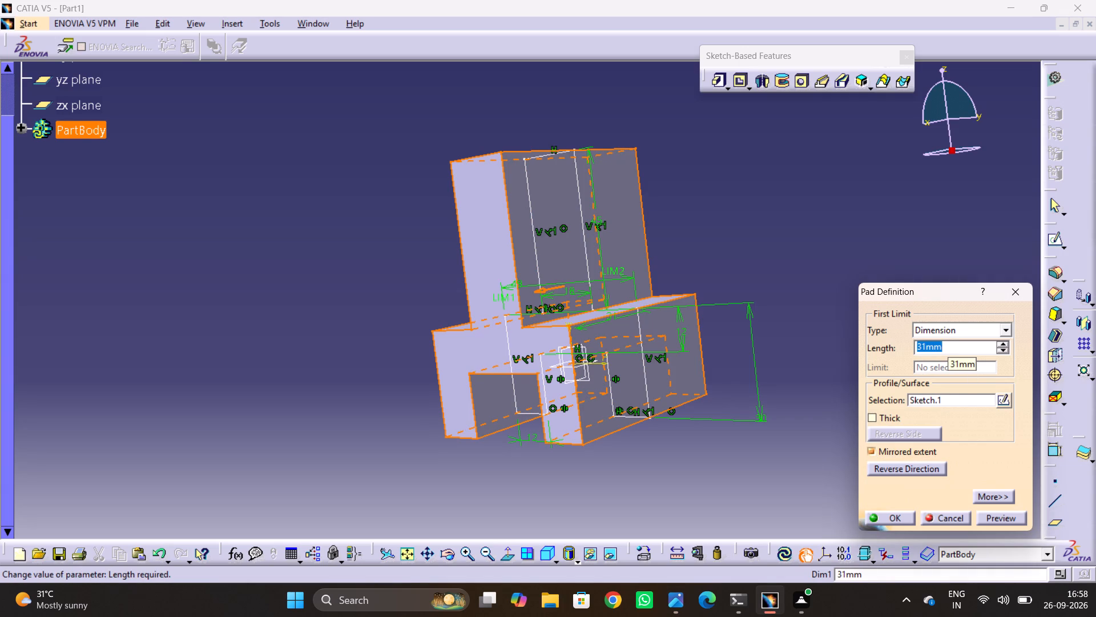
pyautogui.write('25')
pyautogui.press('Return')
pyautogui.click(936, 350)
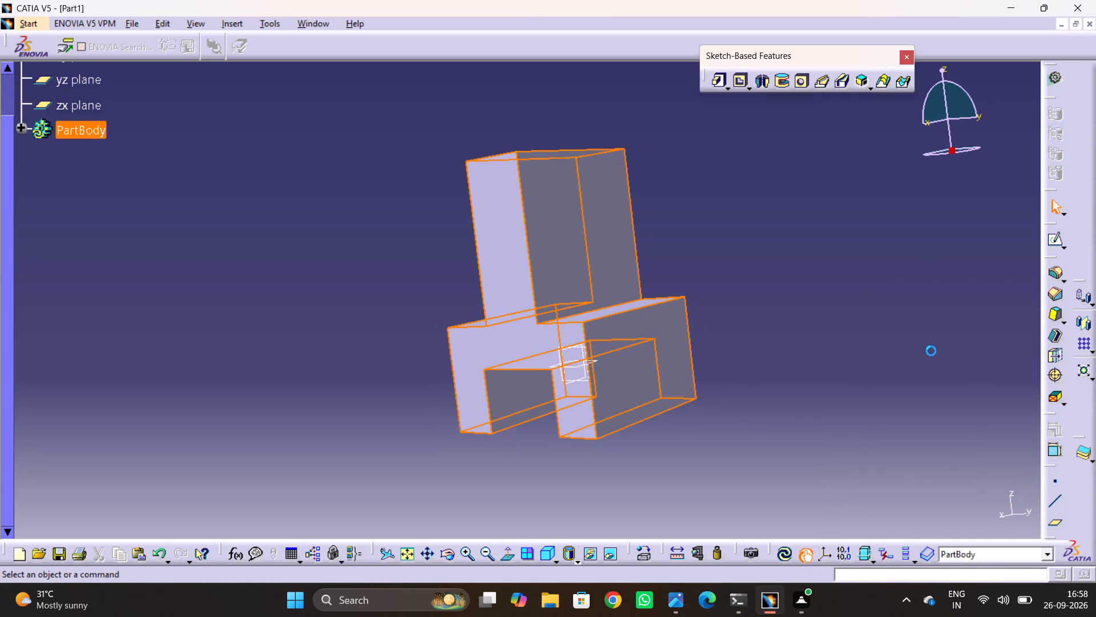
# Reopen the pad's profile sketch and set the fork's overall width to 62 mm.
pyautogui.moveTo(734, 412); pyautogui.dragTo(518, 453, button='middle')
pyautogui.moveTo(721, 411); pyautogui.dragTo(518, 453)
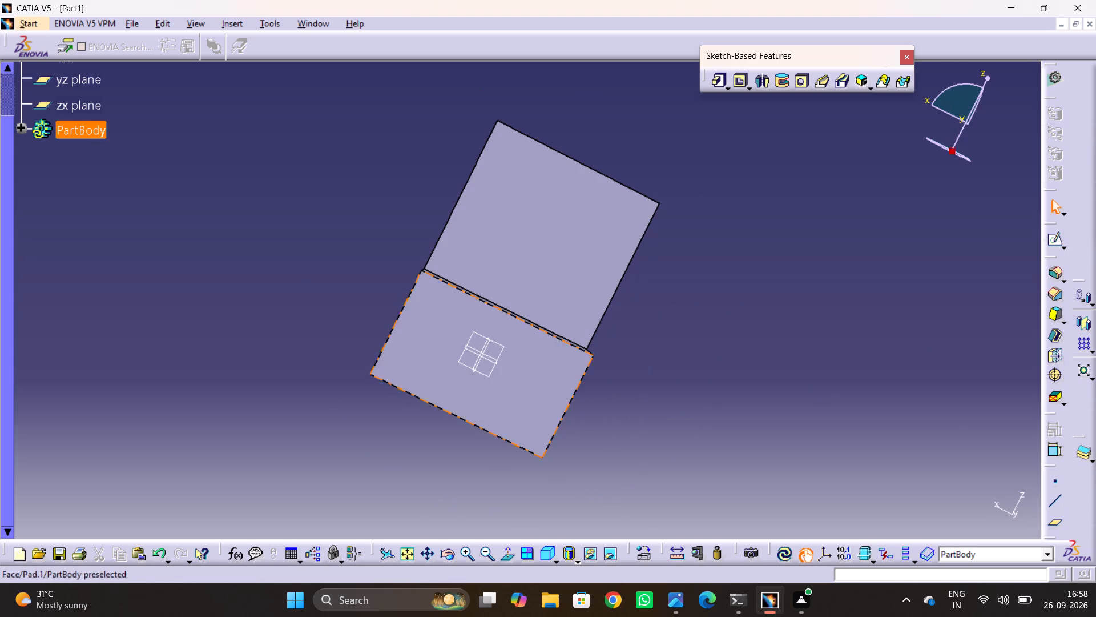
pyautogui.doubleClick(439, 342)
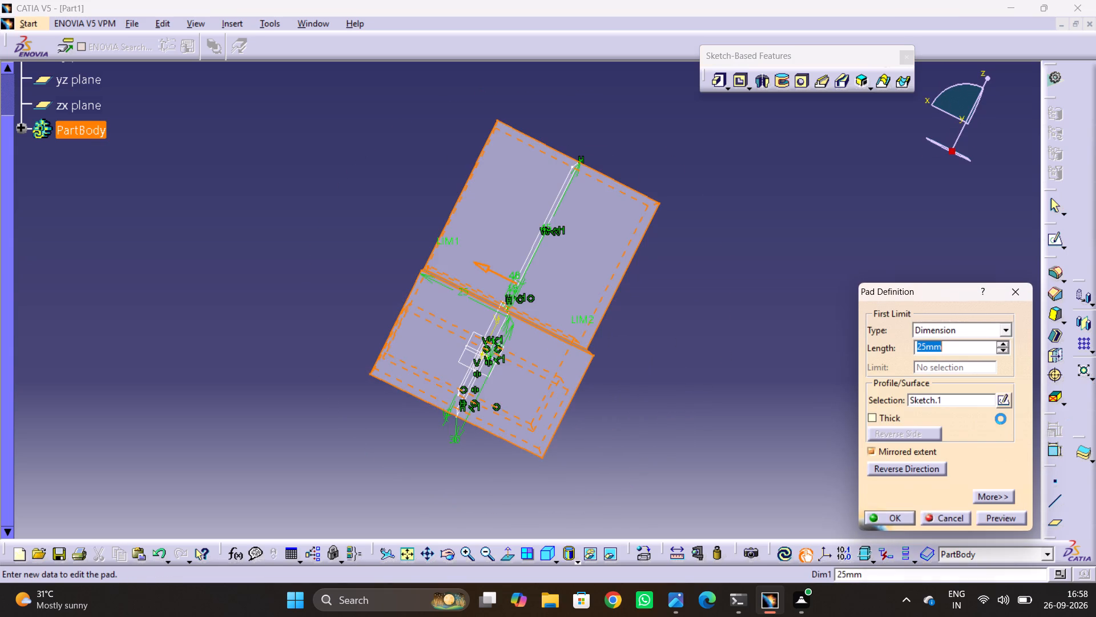
pyautogui.click(997, 399)
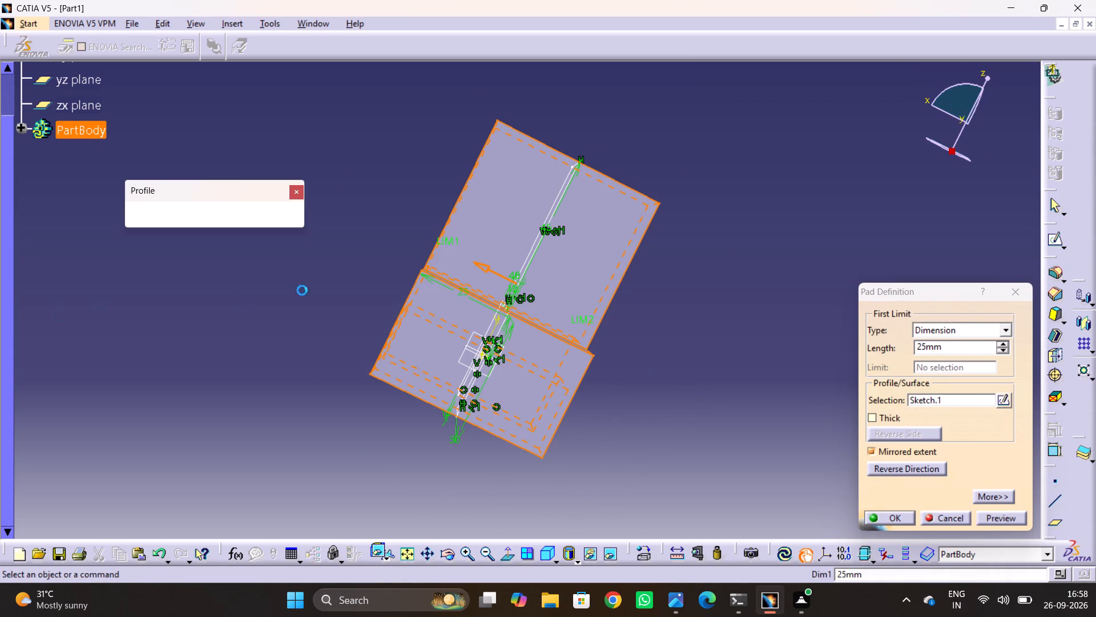
pyautogui.moveTo(433, 323); pyautogui.dragTo(754, 286, button='middle')
pyautogui.moveTo(606, 308); pyautogui.dragTo(696, 265, button='middle')
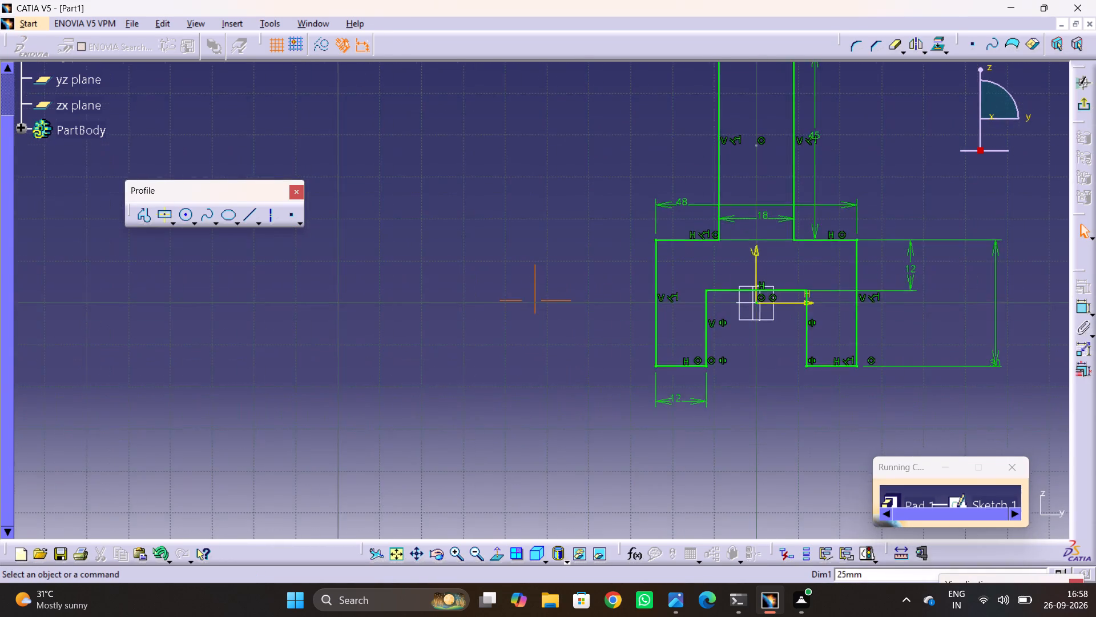
pyautogui.moveTo(696, 265); pyautogui.dragTo(556, 262, button='middle')
pyautogui.doubleClick(546, 201)
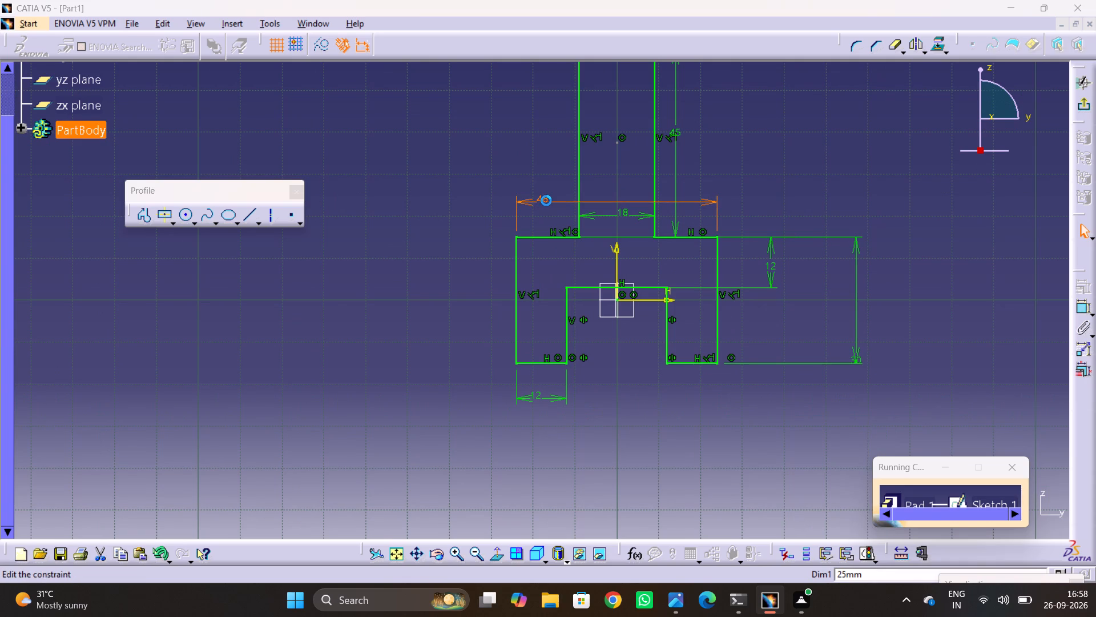
pyautogui.write('62')
pyautogui.press('Return')
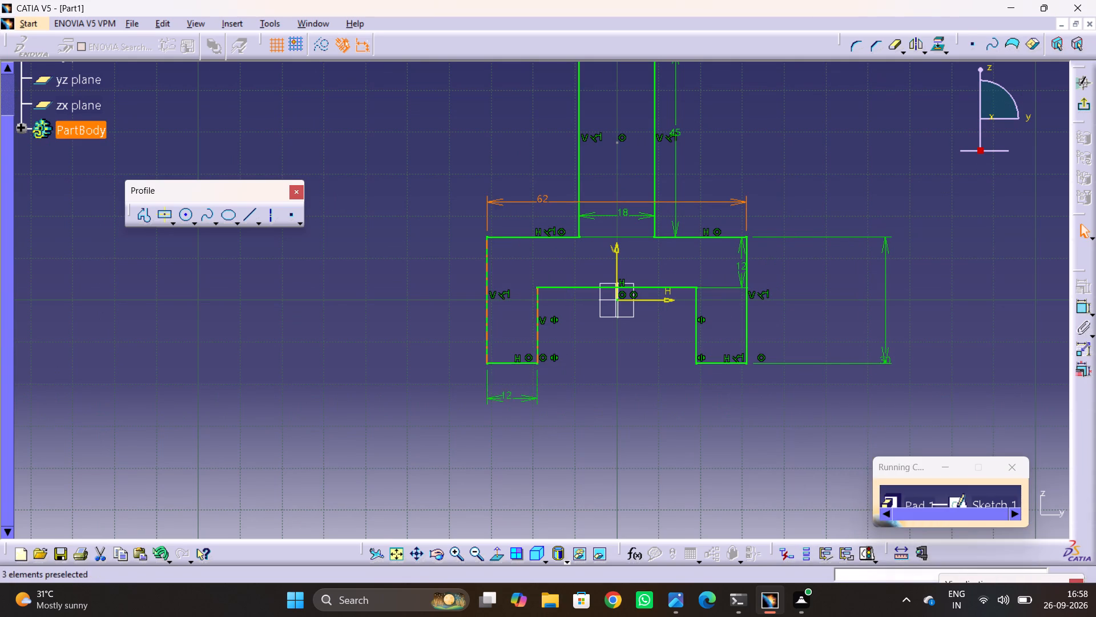
# Set the width of the fork leg to 18 mm.
pyautogui.doubleClick(509, 397)
pyautogui.write('18')
pyautogui.press('Return')
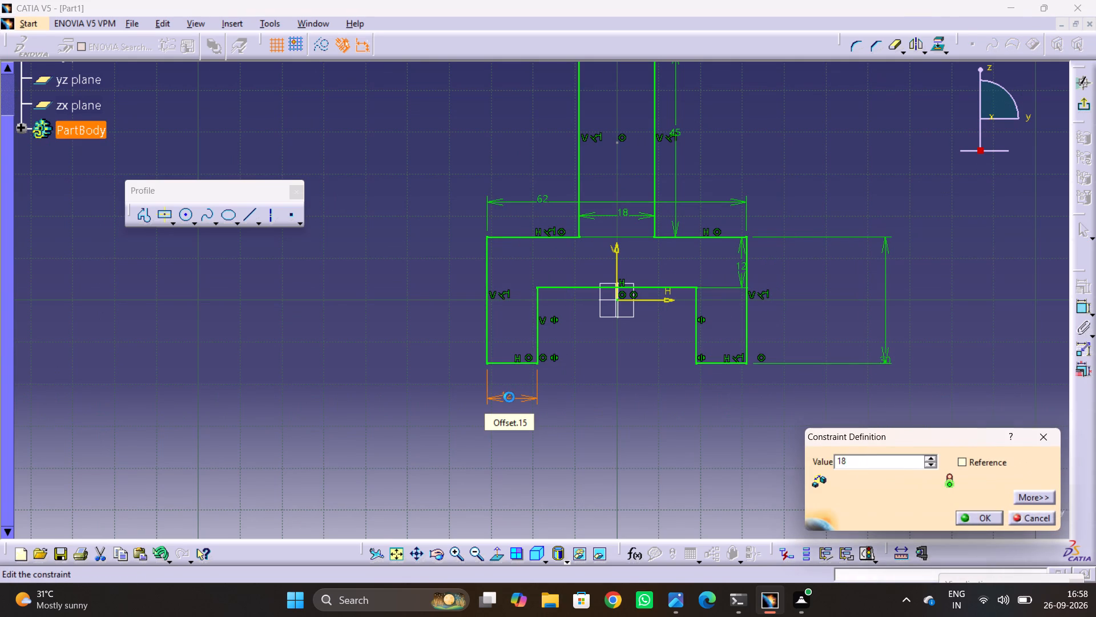
pyautogui.click(666, 407)
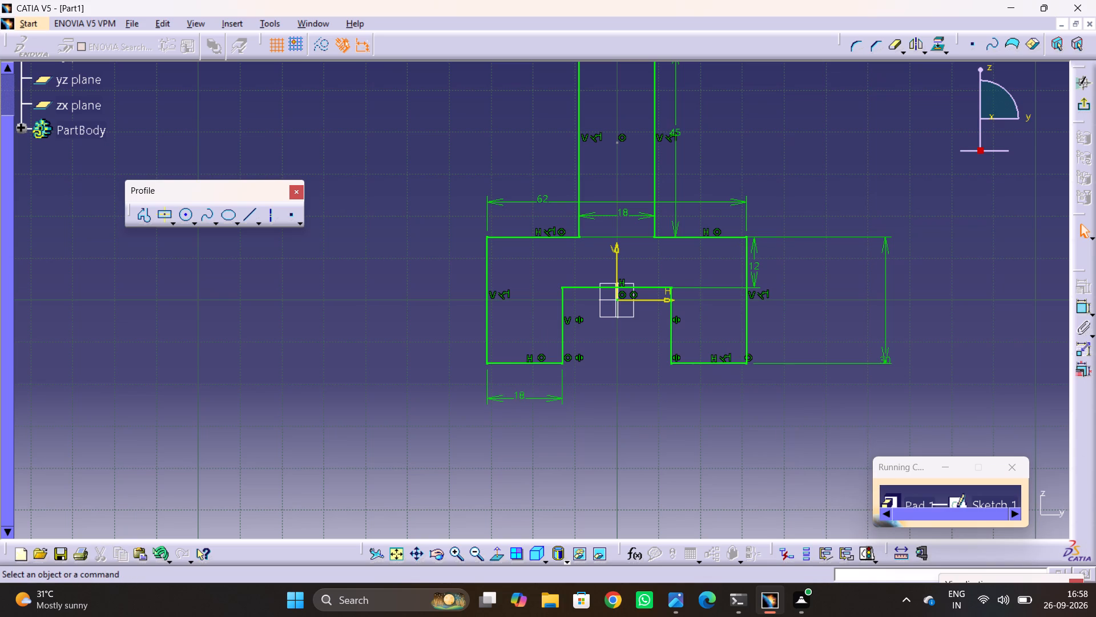
# Consult drawing 4.jpg and set the distance from the fork's top edge to the slot's top edge to 18 mm.
pyautogui.hotkey('alt', 'Tab')
pyautogui.hotkey('alt', 'Tab')
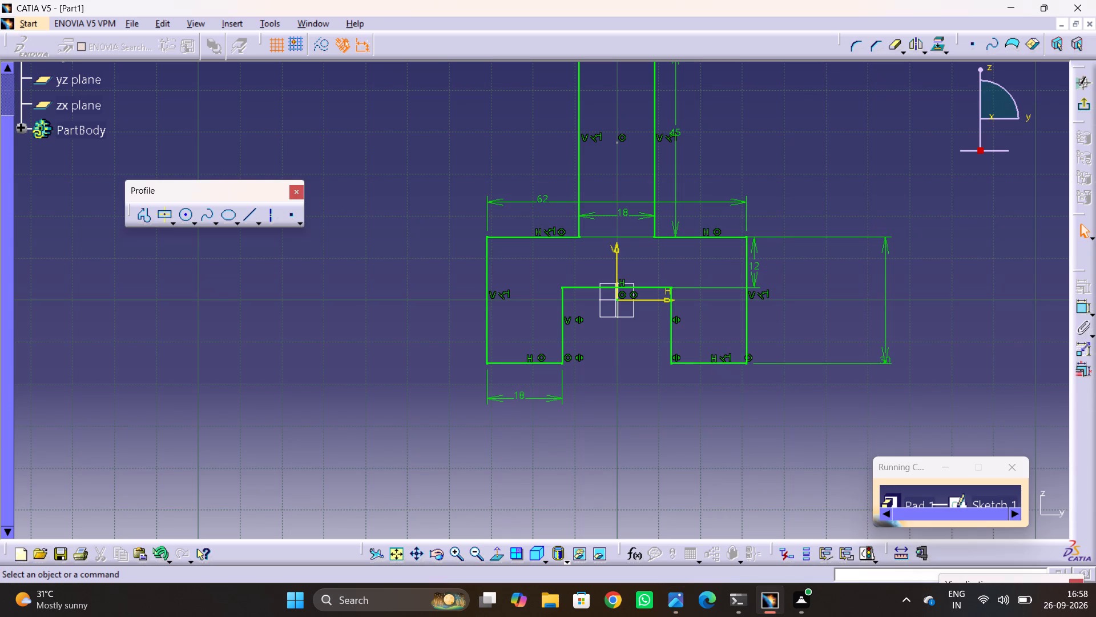
pyautogui.doubleClick(753, 273)
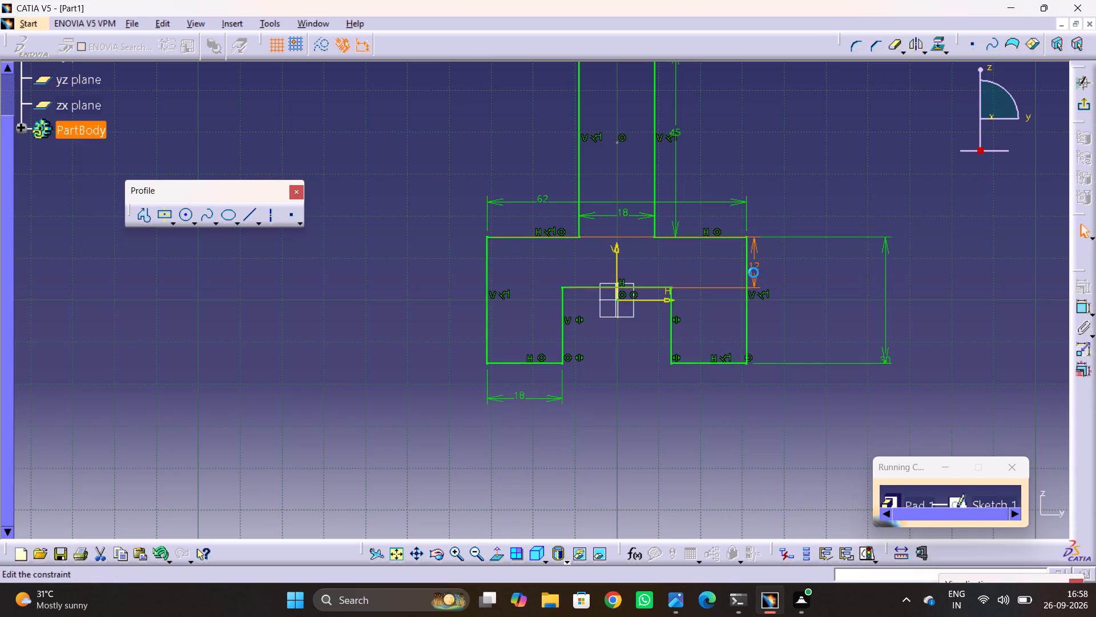
pyautogui.write('18')
pyautogui.press('Return')
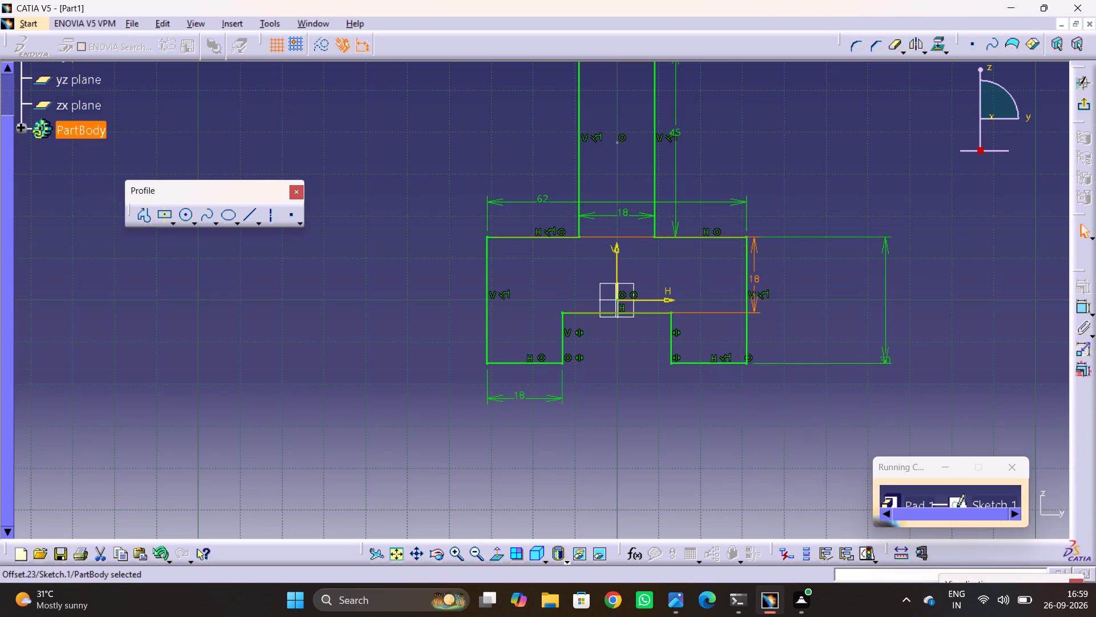
pyautogui.click(833, 285)
# Consult drawing 4.jpg and set the distance from the fork's top edge to the slot's top edge to 10 mm.
pyautogui.hotkey('alt', 'Tab')
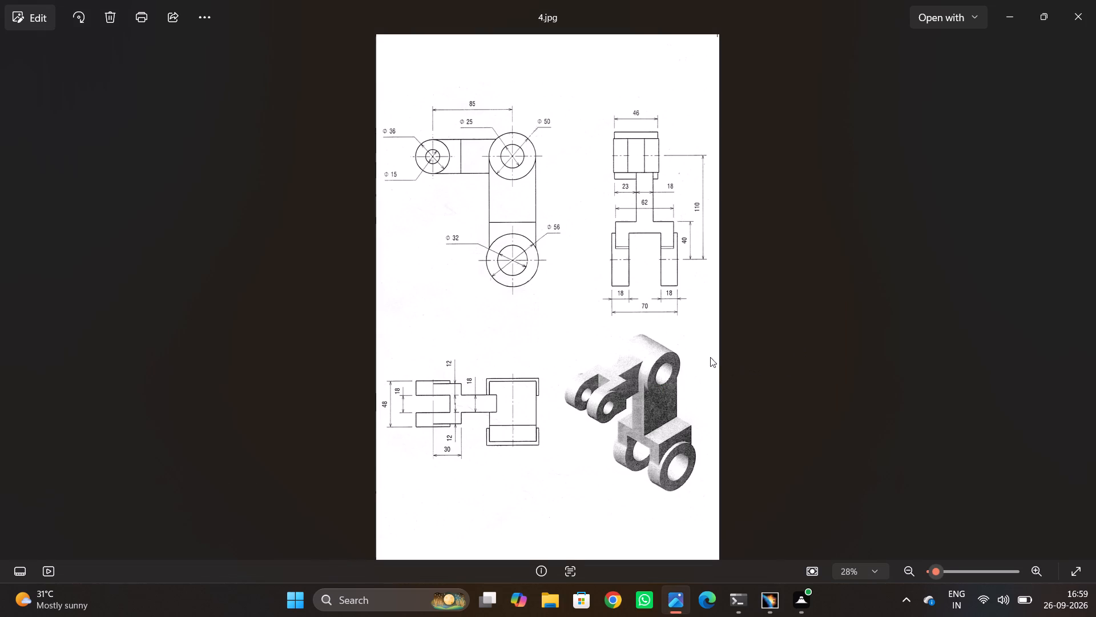
pyautogui.hotkey('alt', 'Tab')
pyautogui.hotkey('alt', 'Tab')
pyautogui.hotkey('alt', 'Tab')
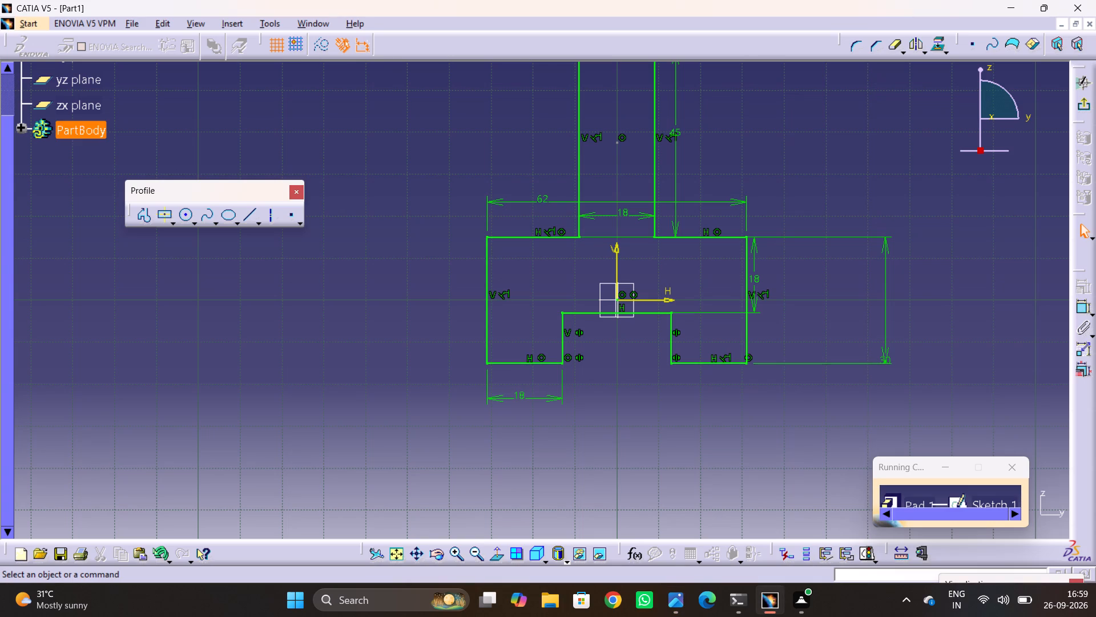
pyautogui.hotkey('alt', 'Tab')
pyautogui.moveTo(699, 439); pyautogui.dragTo(652, 343, button='middle')
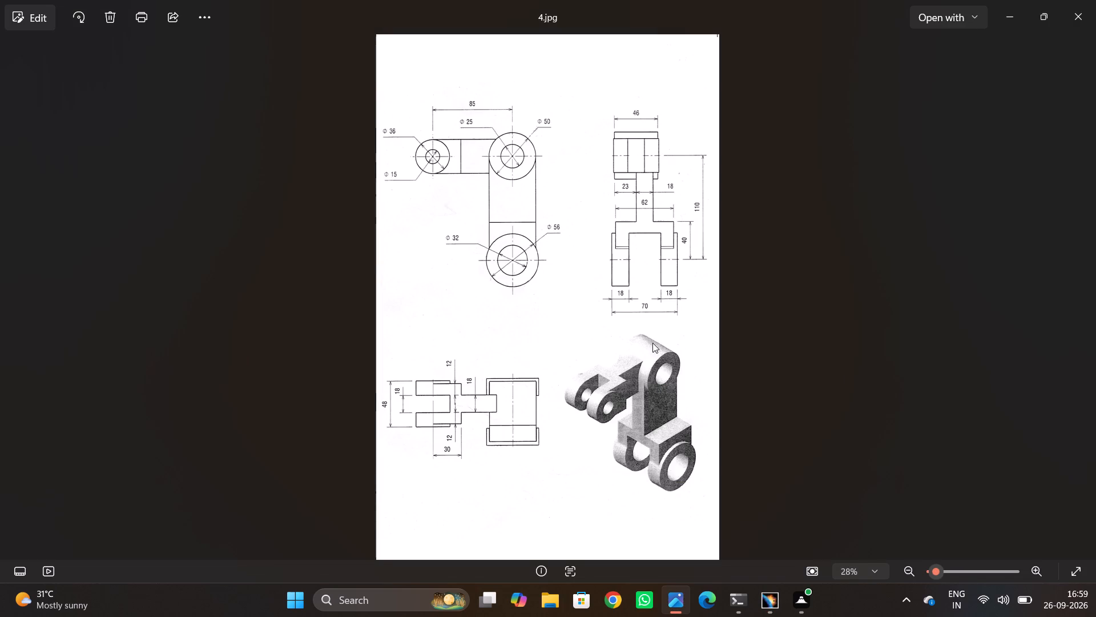
pyautogui.hotkey('alt', 'Tab')
pyautogui.moveTo(620, 386); pyautogui.dragTo(609, 344, button='middle')
pyautogui.hotkey('alt', 'Tab')
pyautogui.hotkey('alt', 'Tab')
pyautogui.hotkey('alt', 'Tab')
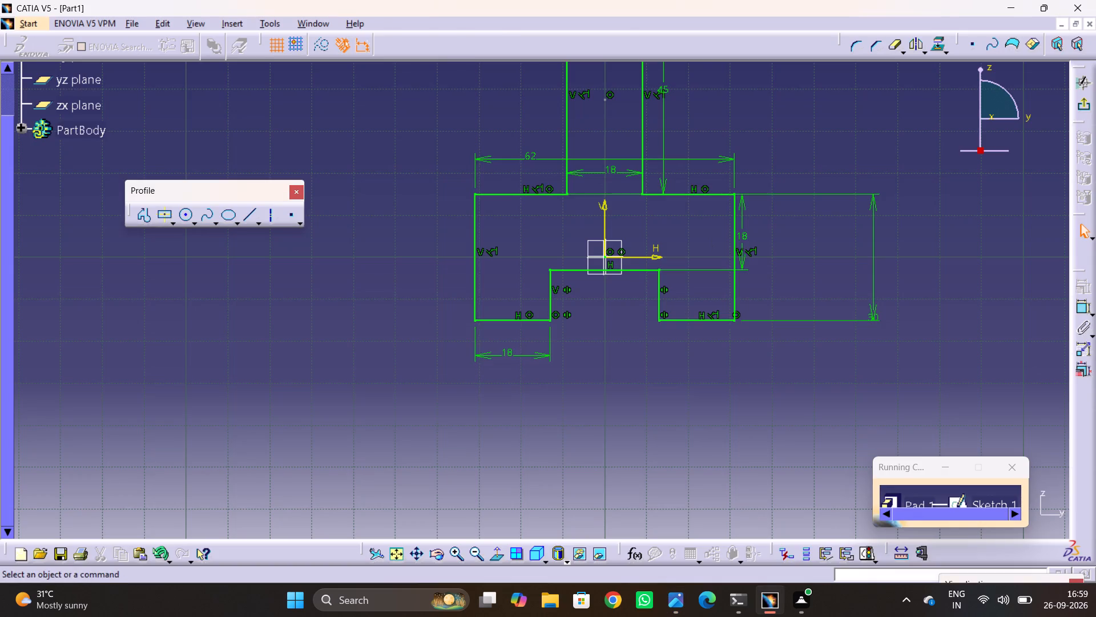
pyautogui.hotkey('alt', 'Tab')
pyautogui.doubleClick(741, 234)
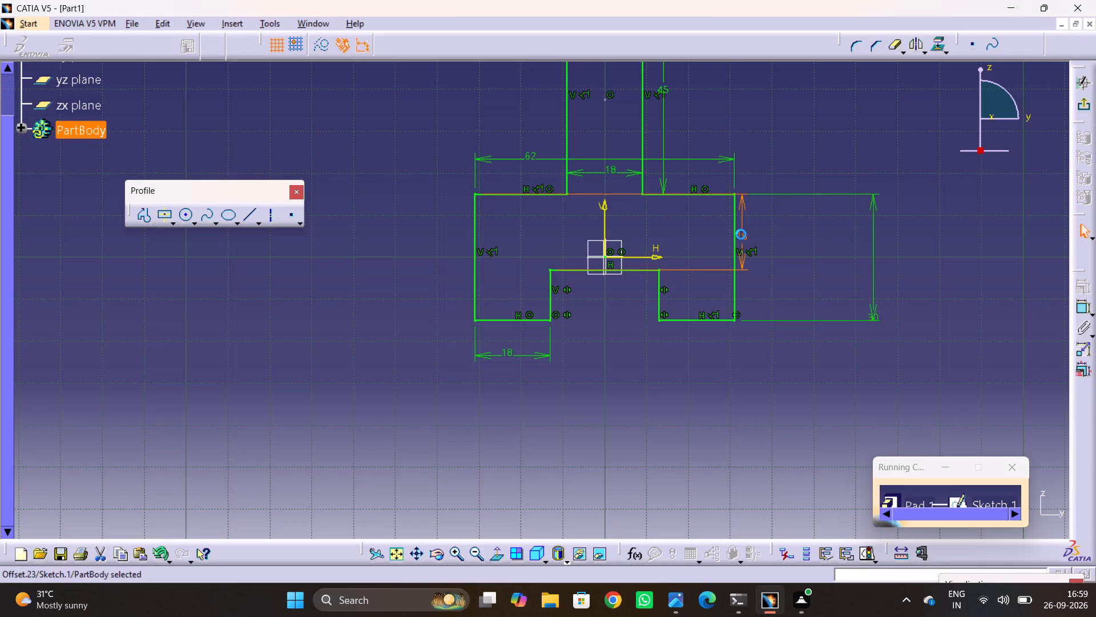
pyautogui.write('10')
pyautogui.press('Return')
pyautogui.click(792, 287)
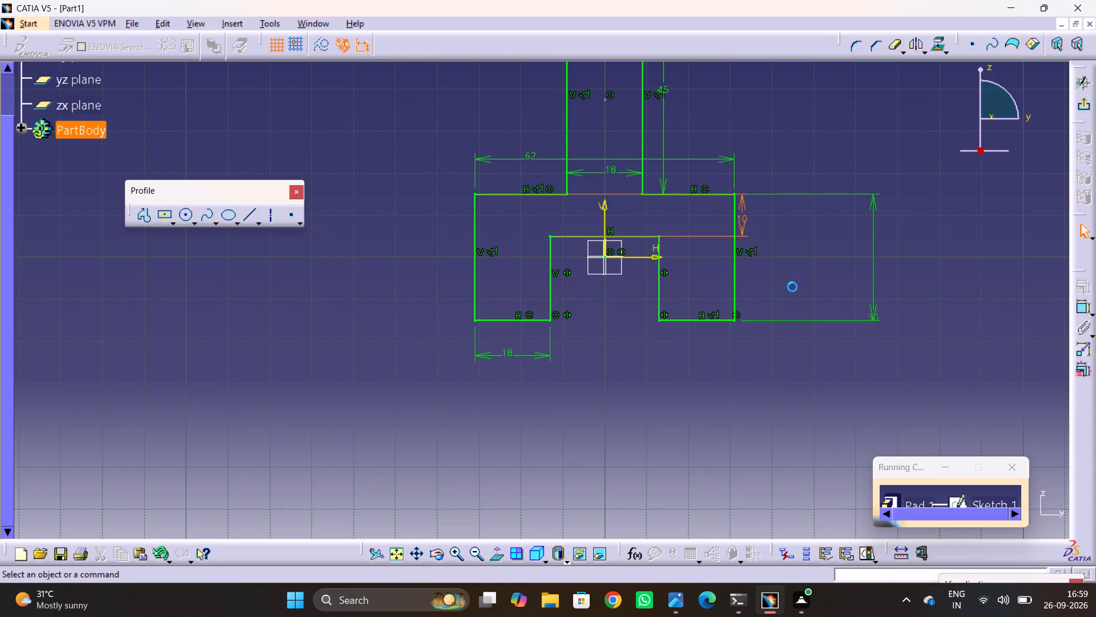
# Recheck the profile against drawing 4.jpg, exit the sketch and apply the edited pad with its 25 mm mirrored extent.
pyautogui.hotkey('alt', 'Tab')
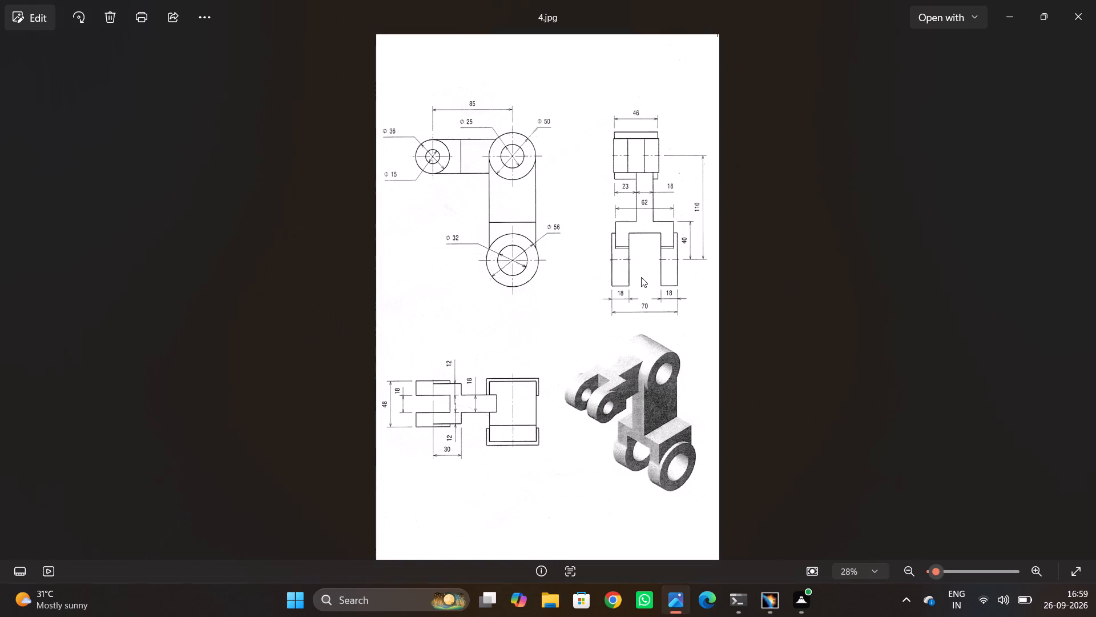
pyautogui.hotkey('alt', 'Tab')
pyautogui.hotkey('alt', 'Tab')
pyautogui.hotkey('alt', 'Tab')
pyautogui.moveTo(549, 202); pyautogui.dragTo(529, 371, button='middle')
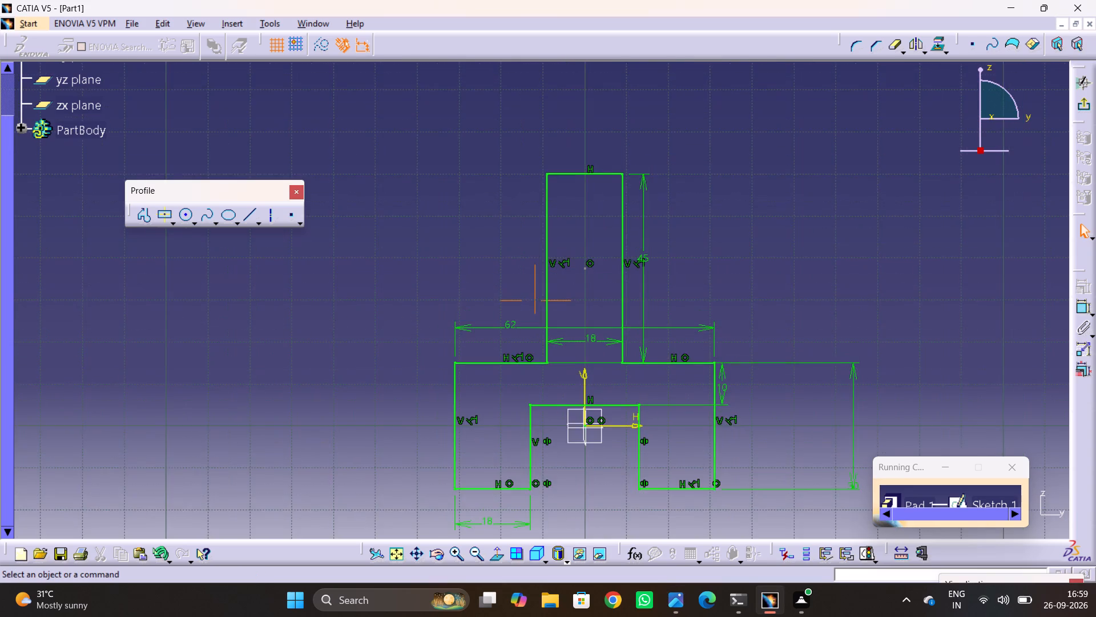
pyautogui.moveTo(529, 371); pyautogui.dragTo(521, 347, button='middle')
pyautogui.hotkey('alt', 'Tab')
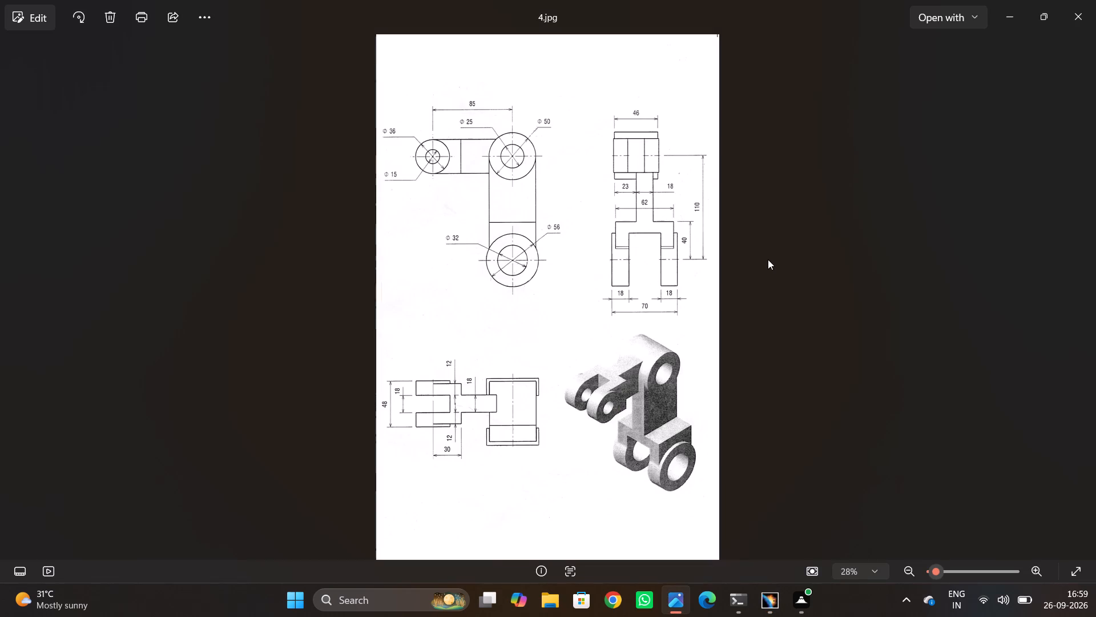
pyautogui.hotkey('alt', 'Tab')
pyautogui.click(1085, 102)
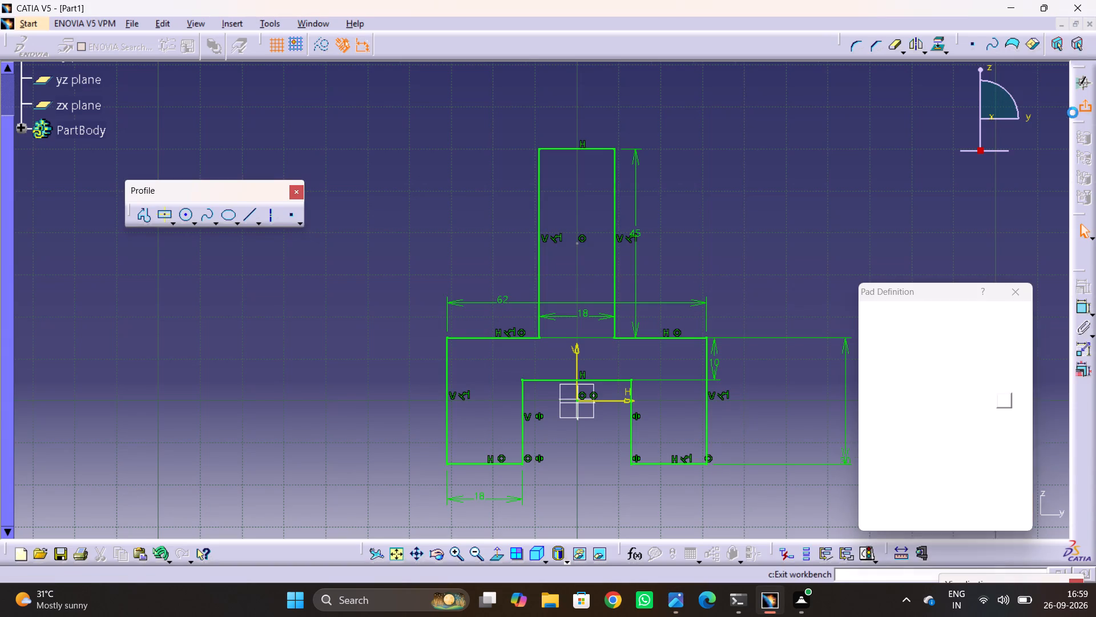
pyautogui.hotkey('alt', 'Tab')
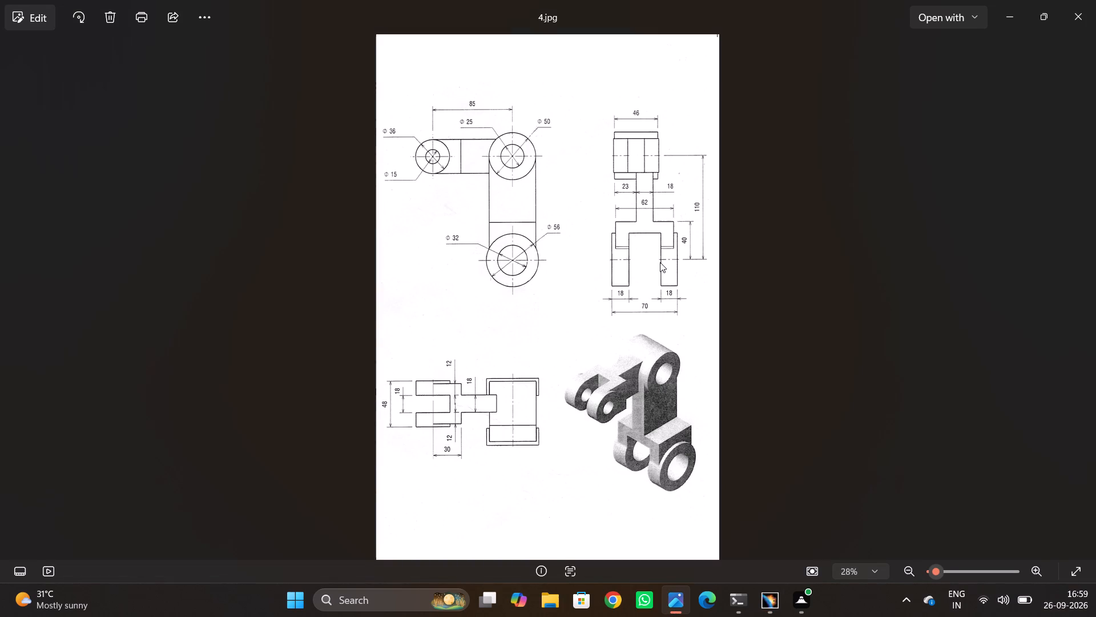
pyautogui.hotkey('alt', 'Tab')
pyautogui.moveTo(651, 363); pyautogui.dragTo(686, 377, button='middle')
pyautogui.moveTo(651, 363); pyautogui.dragTo(686, 377)
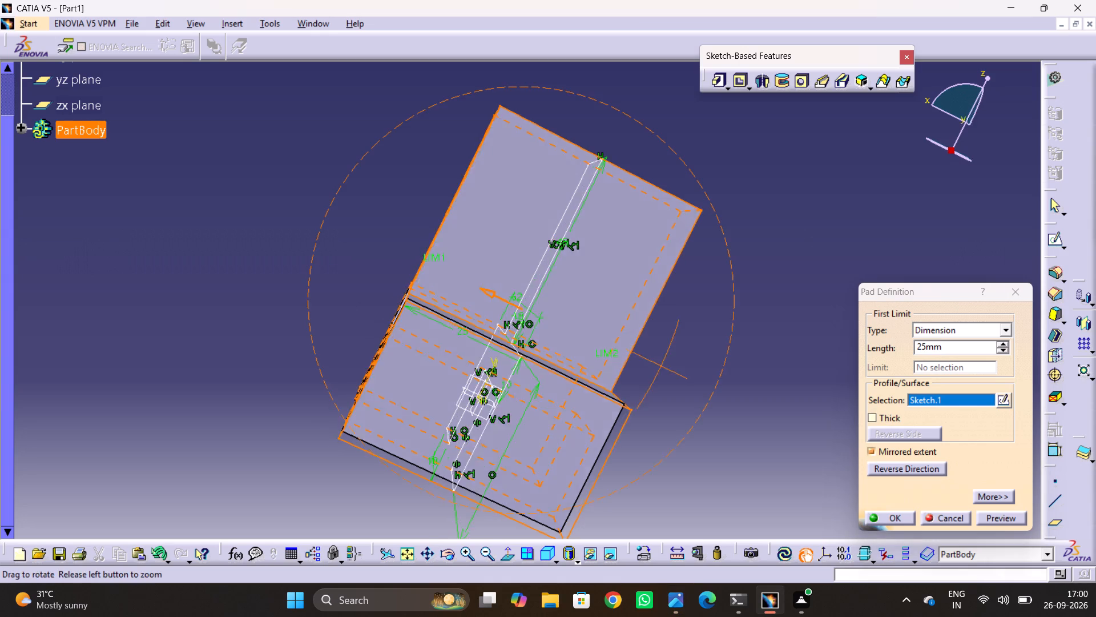
pyautogui.moveTo(686, 377); pyautogui.dragTo(731, 448, button='middle')
pyautogui.moveTo(686, 377); pyautogui.dragTo(730, 448)
pyautogui.click(881, 512)
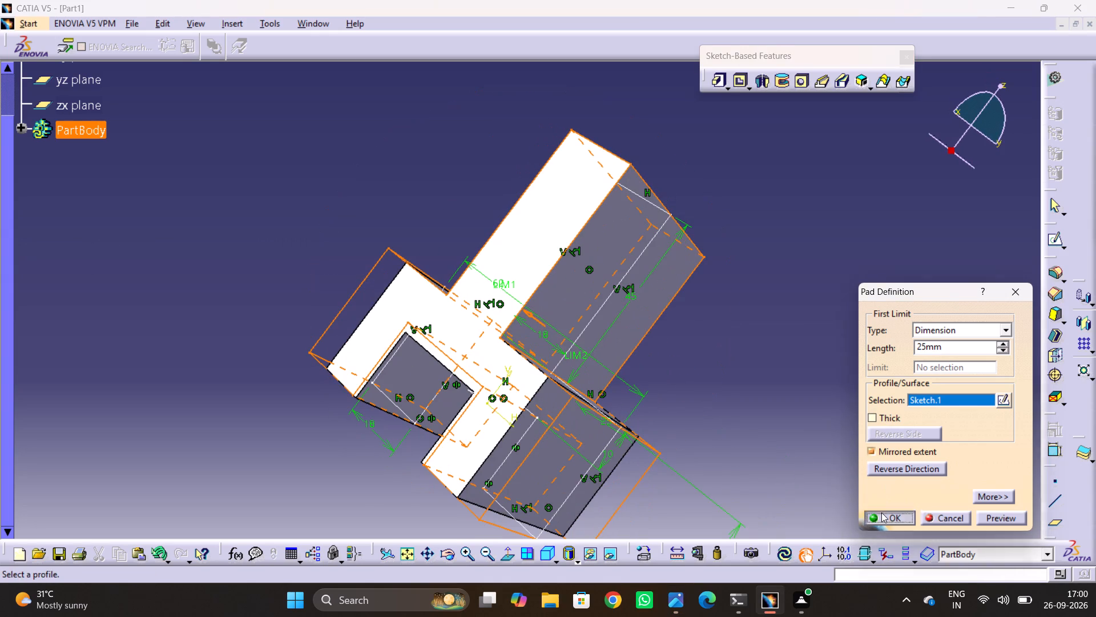
pyautogui.click(688, 360)
# Start a sketch on the slot-side inner face of the fork leg on the +Y side.
pyautogui.keyDown('ctrl'); pyautogui.moveTo(637, 327); pyautogui.dragTo(645, 404, button='middle'); pyautogui.keyUp('ctrl')
pyautogui.moveTo(515, 346); pyautogui.dragTo(392, 300, button='middle')
pyautogui.moveTo(486, 346); pyautogui.dragTo(407, 354)
pyautogui.click(502, 375)
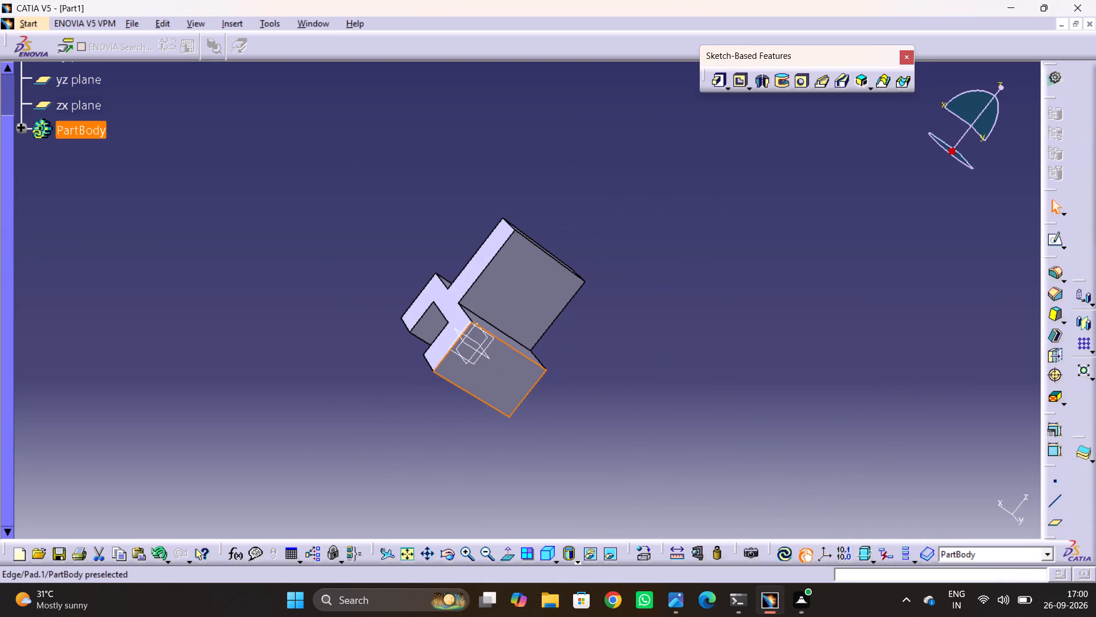
pyautogui.click(458, 360)
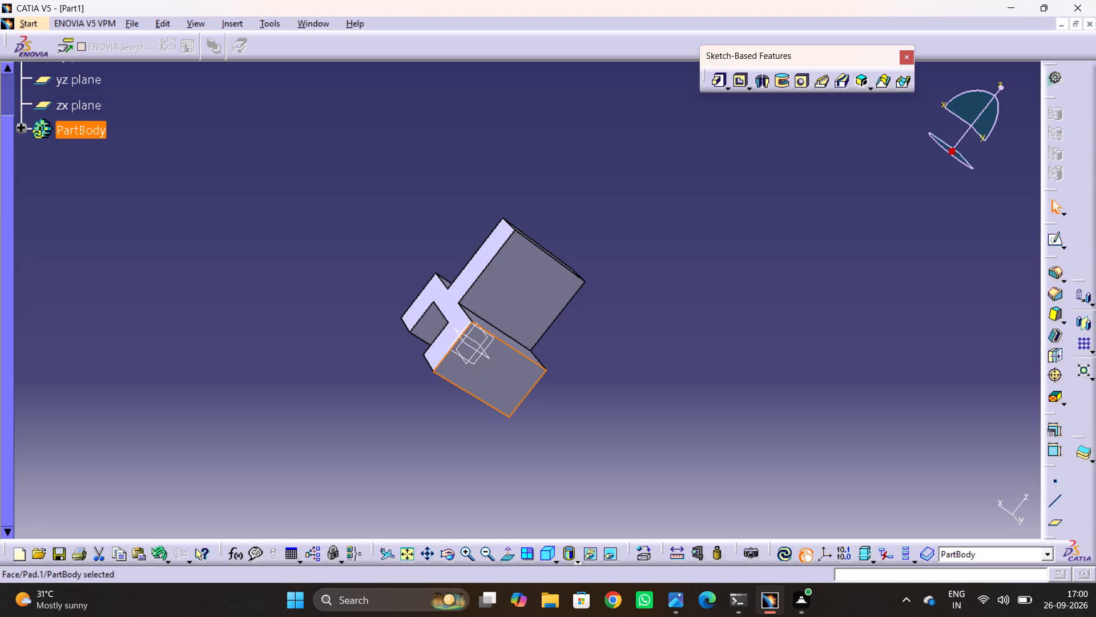
pyautogui.click(681, 384)
pyautogui.scroll(-1, 420, 368)
pyautogui.moveTo(420, 368); pyautogui.dragTo(424, 368, button='middle')
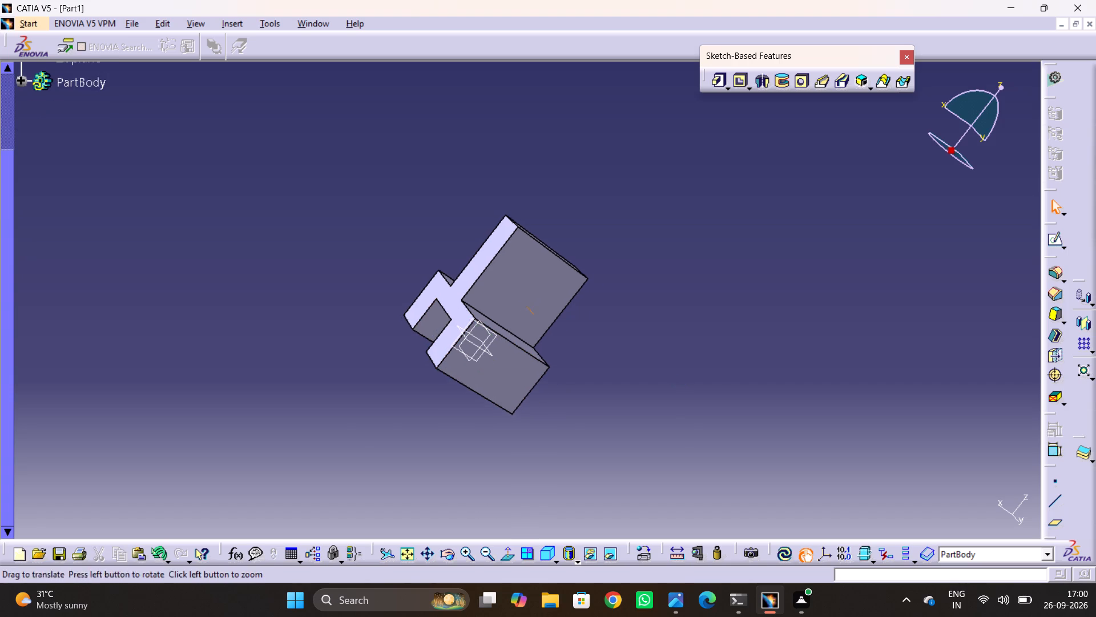
pyautogui.moveTo(424, 368); pyautogui.dragTo(628, 419, button='middle')
pyautogui.moveTo(457, 388); pyautogui.dragTo(628, 419)
pyautogui.moveTo(586, 410); pyautogui.dragTo(706, 432, button='middle')
pyautogui.moveTo(591, 413); pyautogui.dragTo(706, 428)
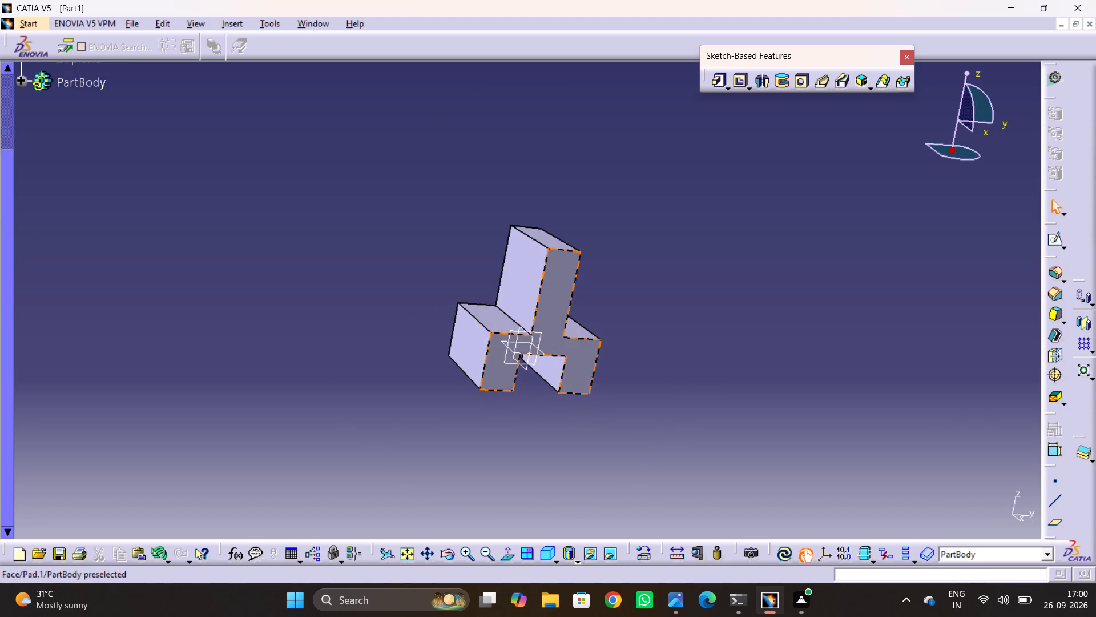
pyautogui.click(547, 366)
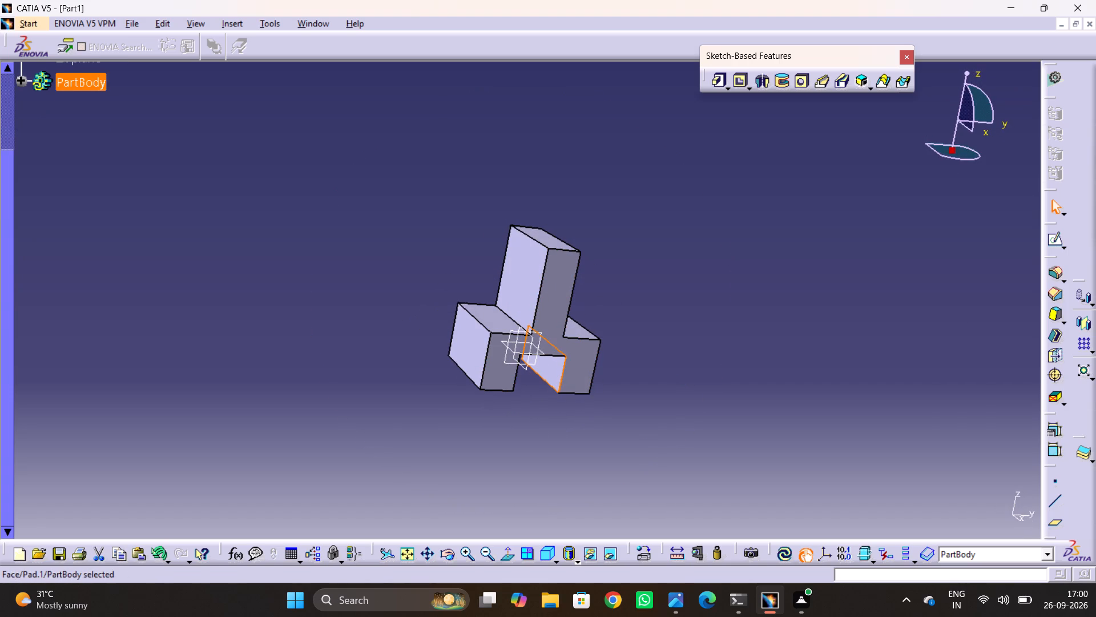
pyautogui.click(1053, 246)
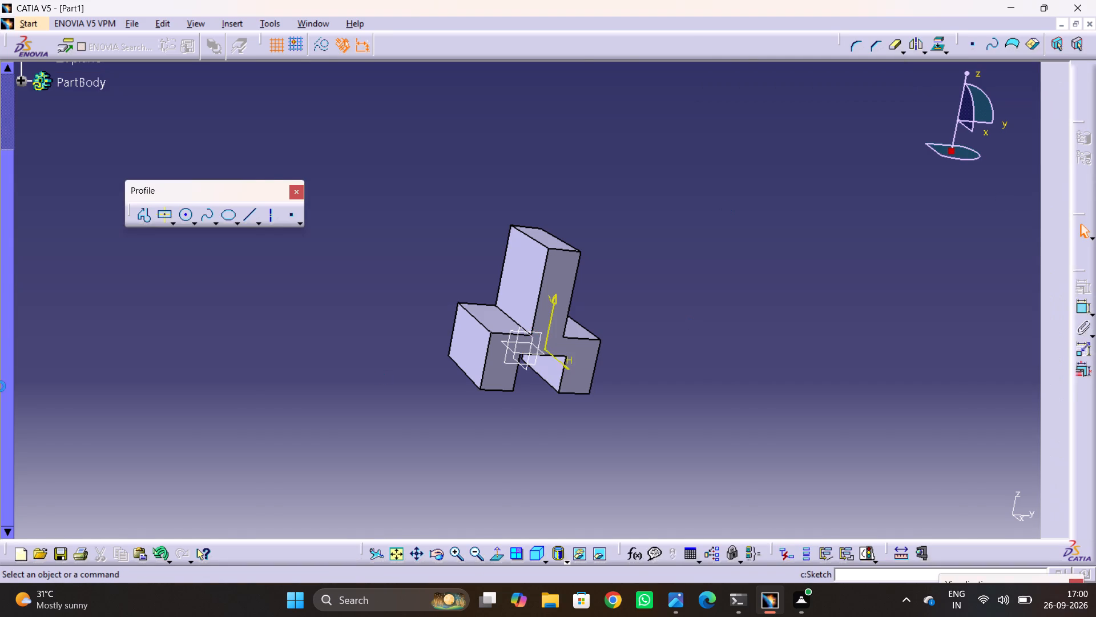
# Sketch a circle about 14 mm in diameter, centred on the vertical axis about 30 mm below the origin, consulting drawing 4.jpg.
pyautogui.keyDown('ctrl'); pyautogui.moveTo(562, 357); pyautogui.dragTo(587, 294, button='middle'); pyautogui.keyUp('ctrl')
pyautogui.moveTo(662, 346); pyautogui.dragTo(574, 270, button='middle')
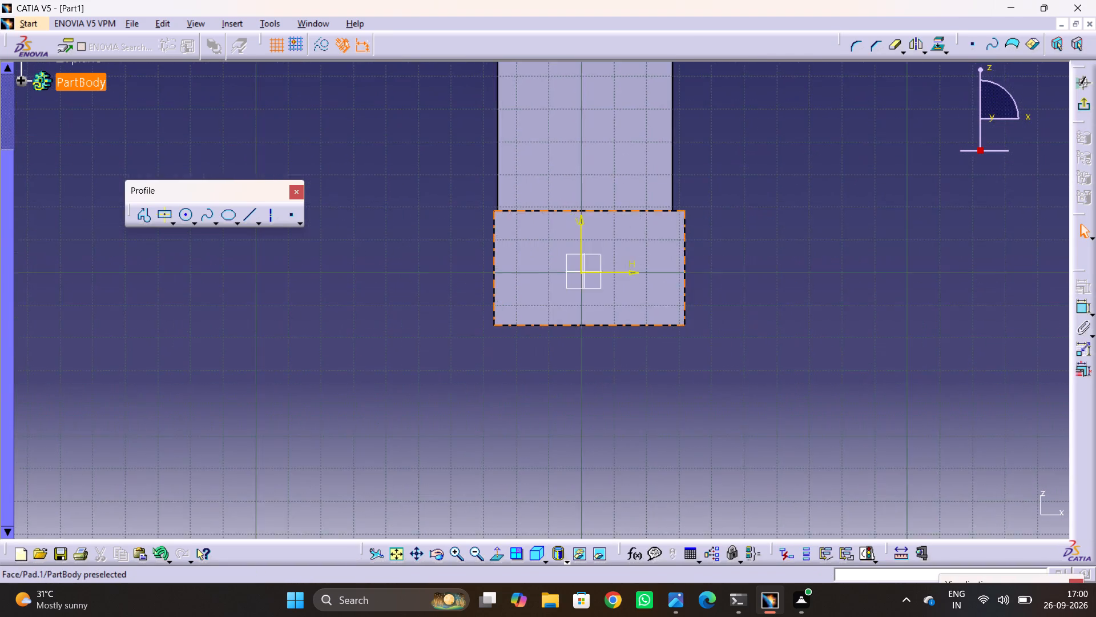
pyautogui.moveTo(574, 270); pyautogui.dragTo(478, 329, button='middle')
pyautogui.moveTo(553, 320); pyautogui.dragTo(581, 364, button='middle')
pyautogui.hotkey('alt', 'Tab')
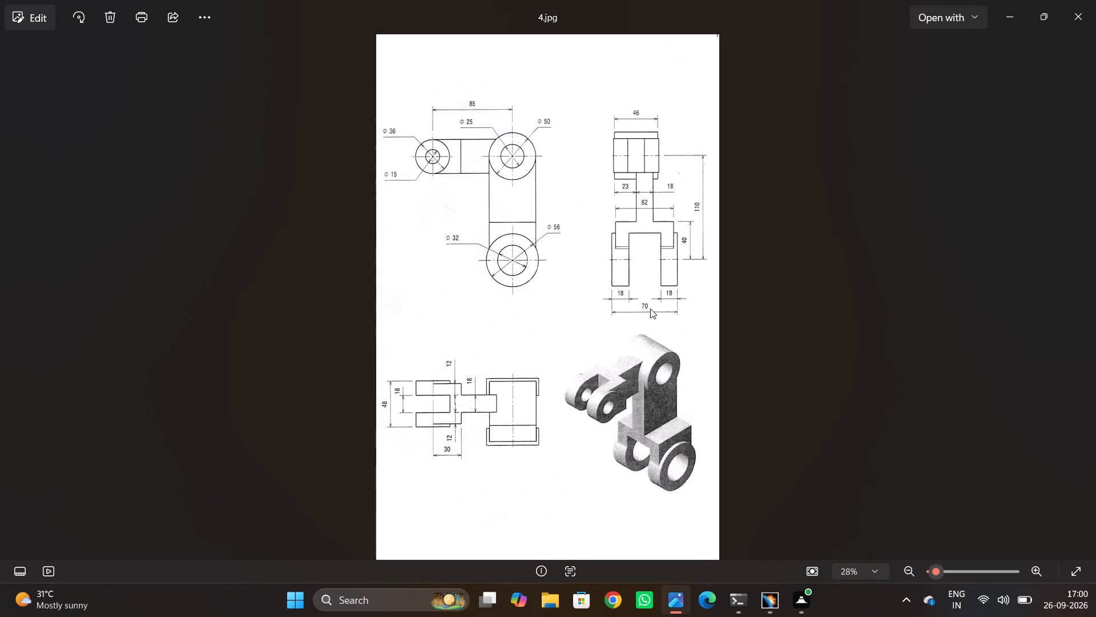
pyautogui.hotkey('alt', 'Tab')
pyautogui.moveTo(744, 324); pyautogui.dragTo(729, 316, button='middle')
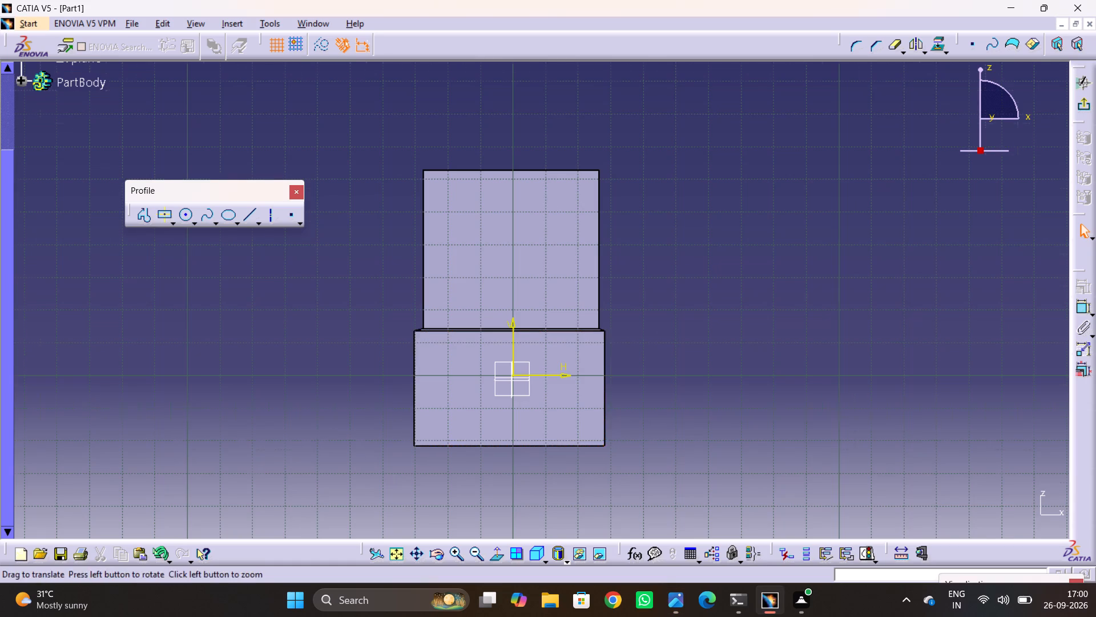
pyautogui.moveTo(729, 316); pyautogui.dragTo(776, 238, button='middle')
pyautogui.click(186, 218)
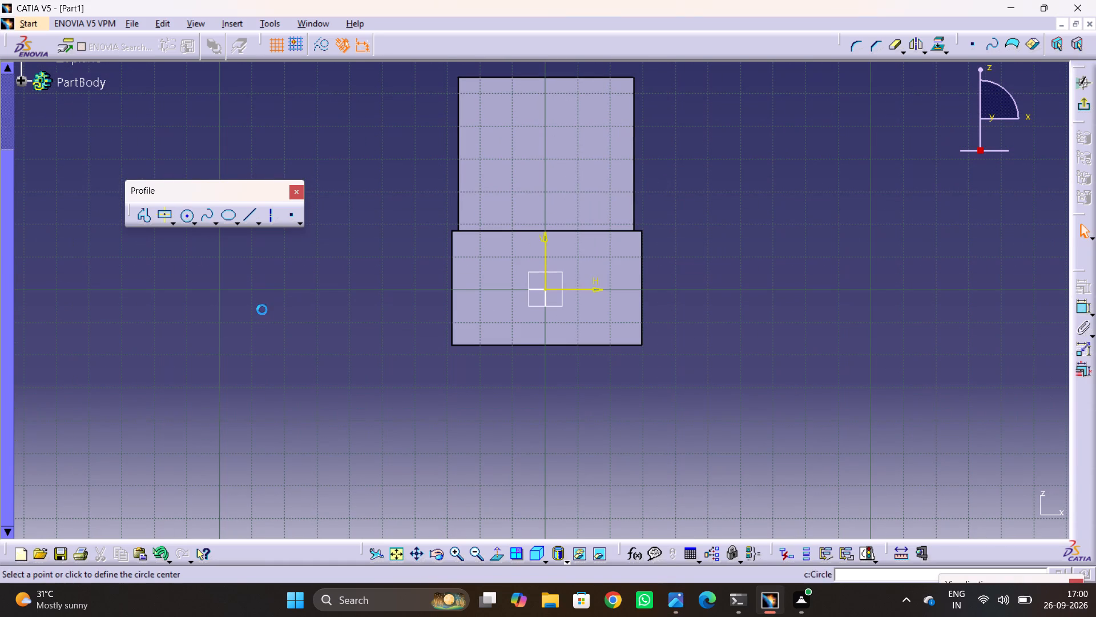
pyautogui.click(543, 386)
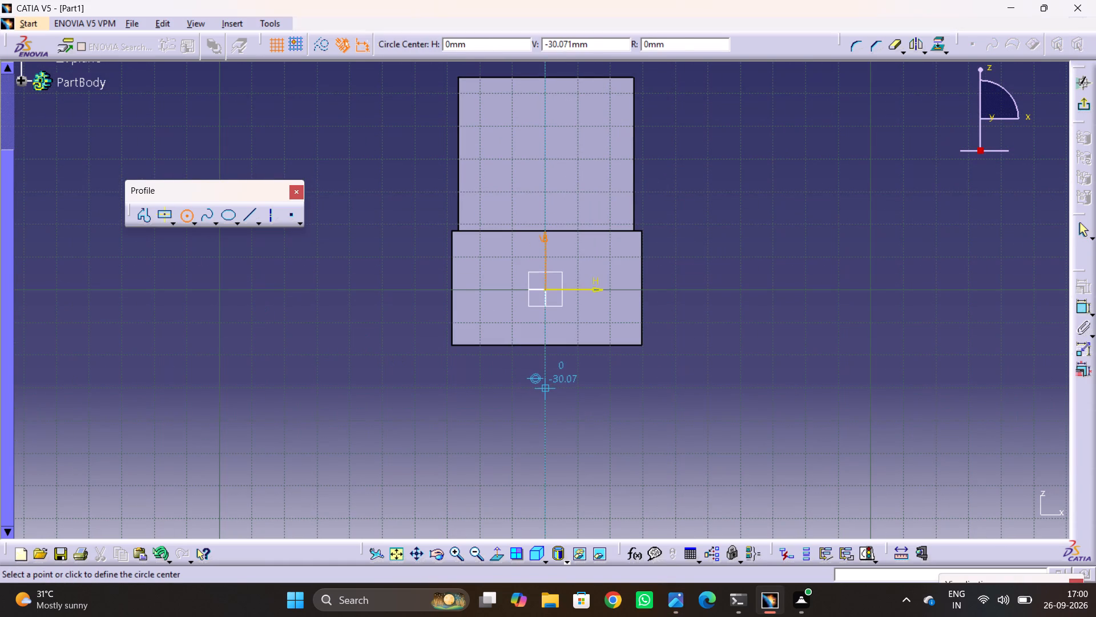
pyautogui.click(554, 367)
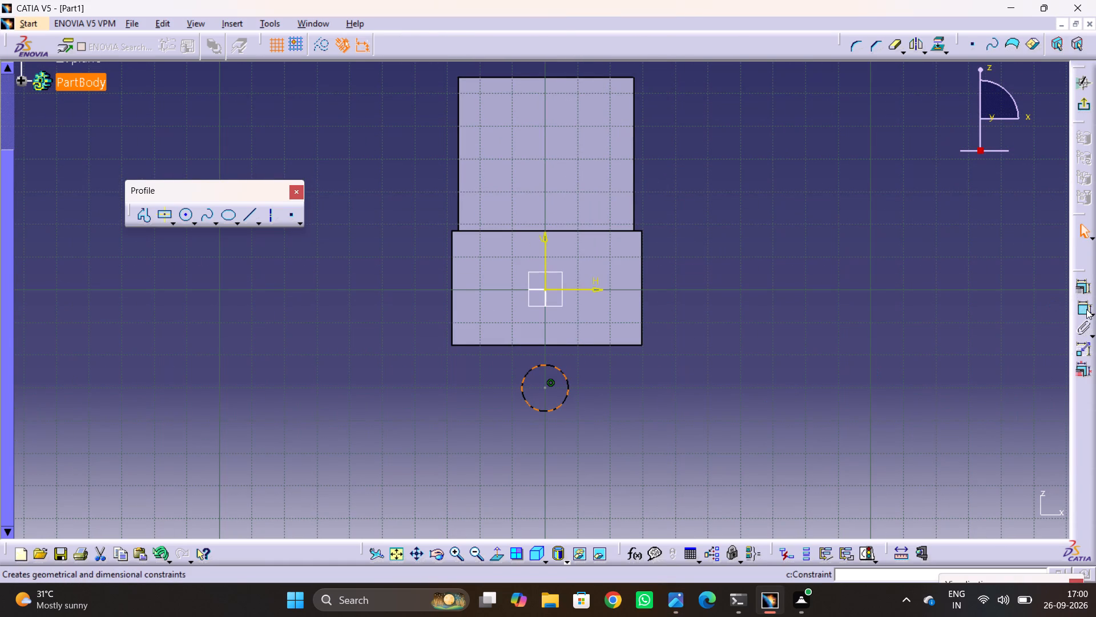
# Check drawing 4.jpg and dimension the circle below the fork, setting its diameter to 56 mm.
pyautogui.hotkey('alt', 'Tab')
pyautogui.hotkey('alt', 'Tab')
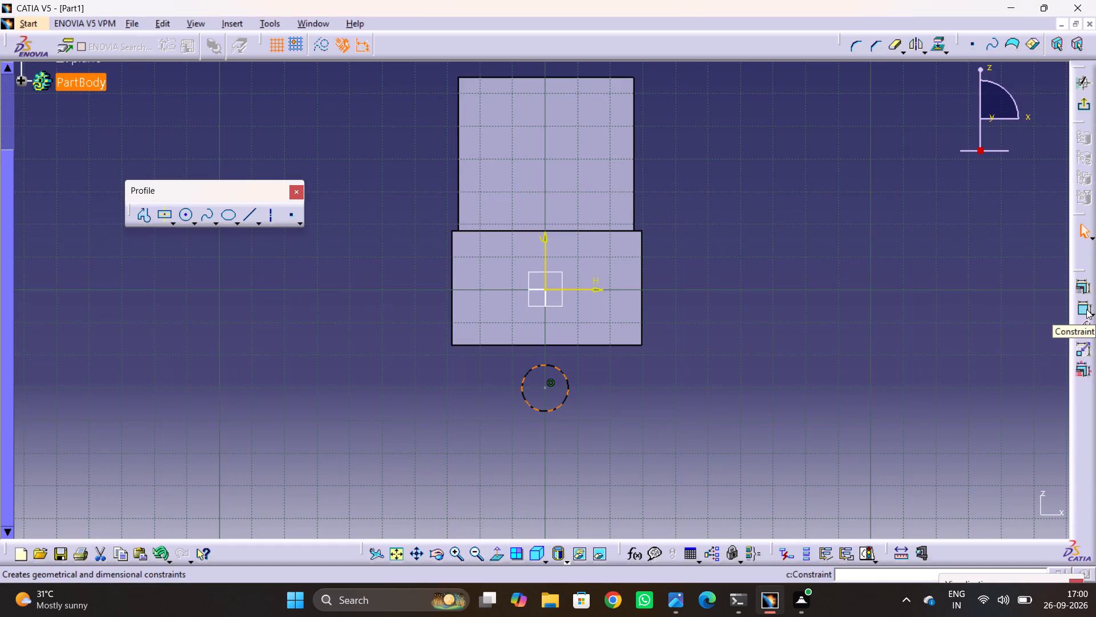
pyautogui.hotkey('alt', 'Tab')
pyautogui.hotkey('alt', 'Tab')
pyautogui.click(1086, 309)
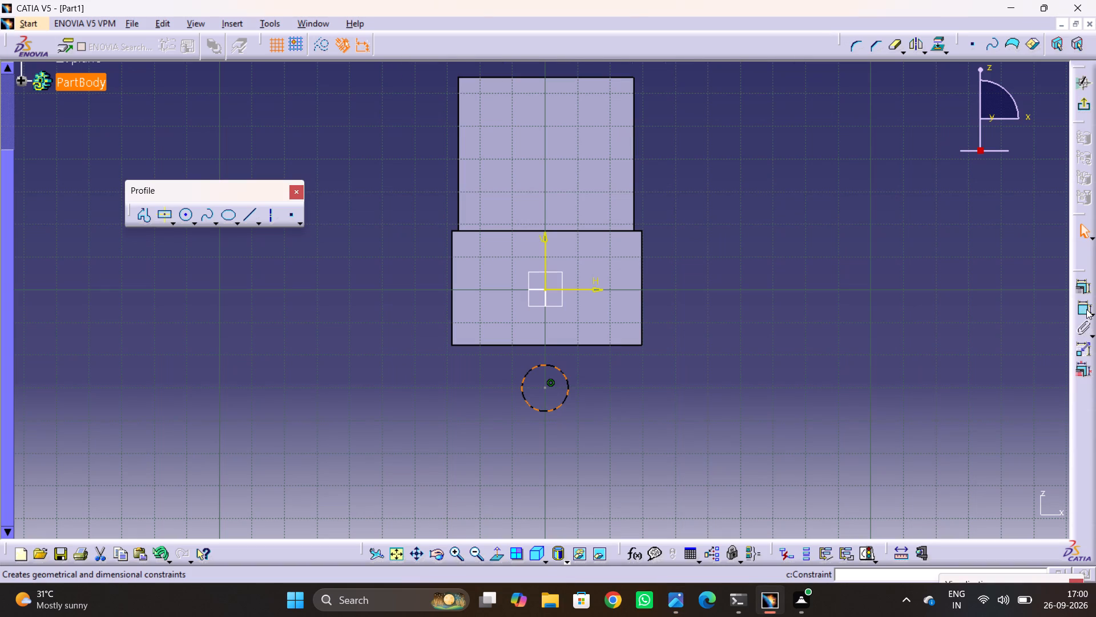
pyautogui.click(690, 394)
pyautogui.doubleClick(694, 390)
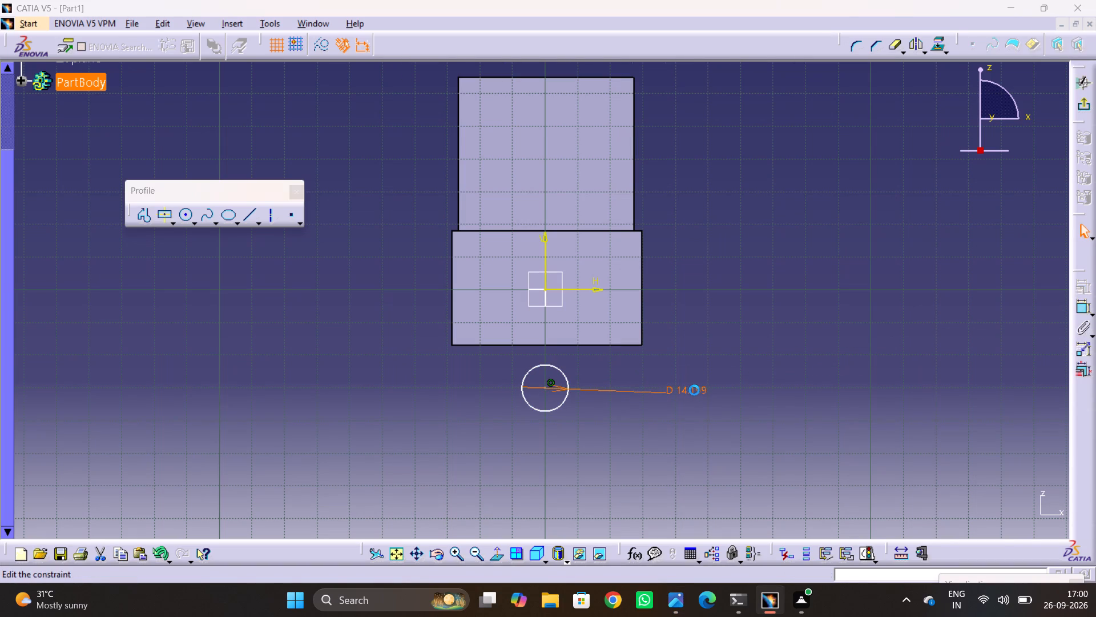
pyautogui.write('56')
pyautogui.press('Return')
pyautogui.click(751, 372)
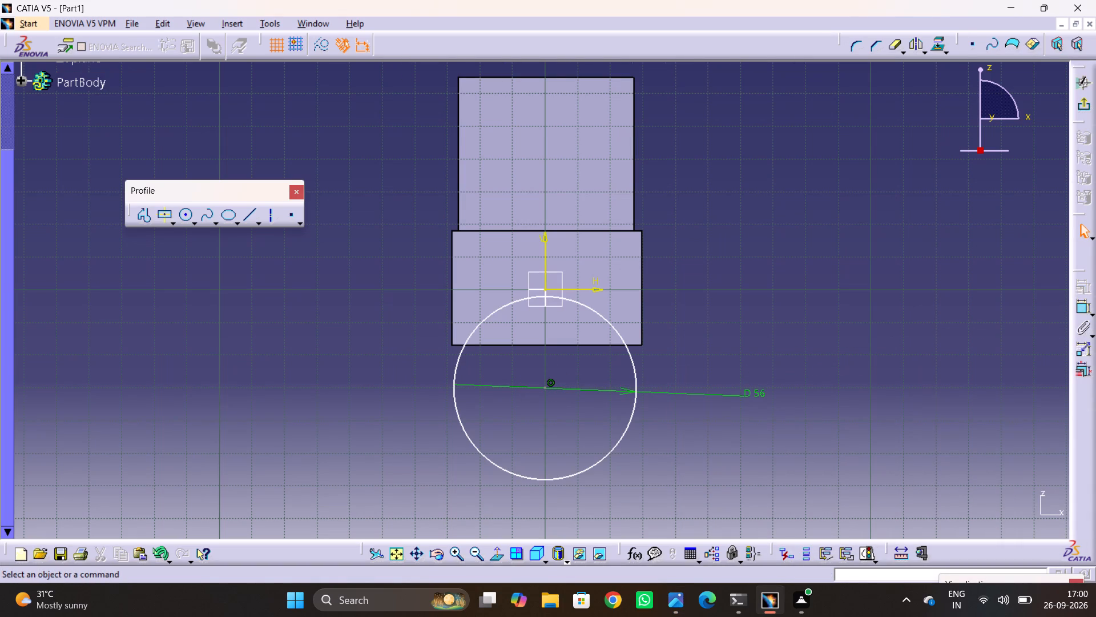
# Sketch a smaller circle concentric with the 56 mm circle.
pyautogui.click(184, 217)
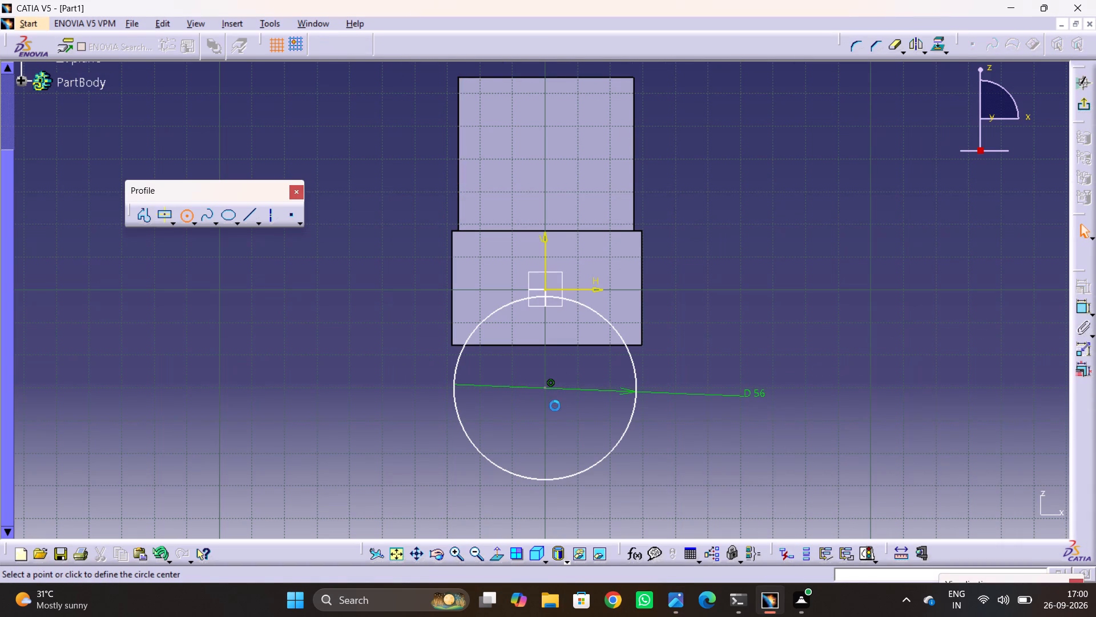
pyautogui.click(547, 386)
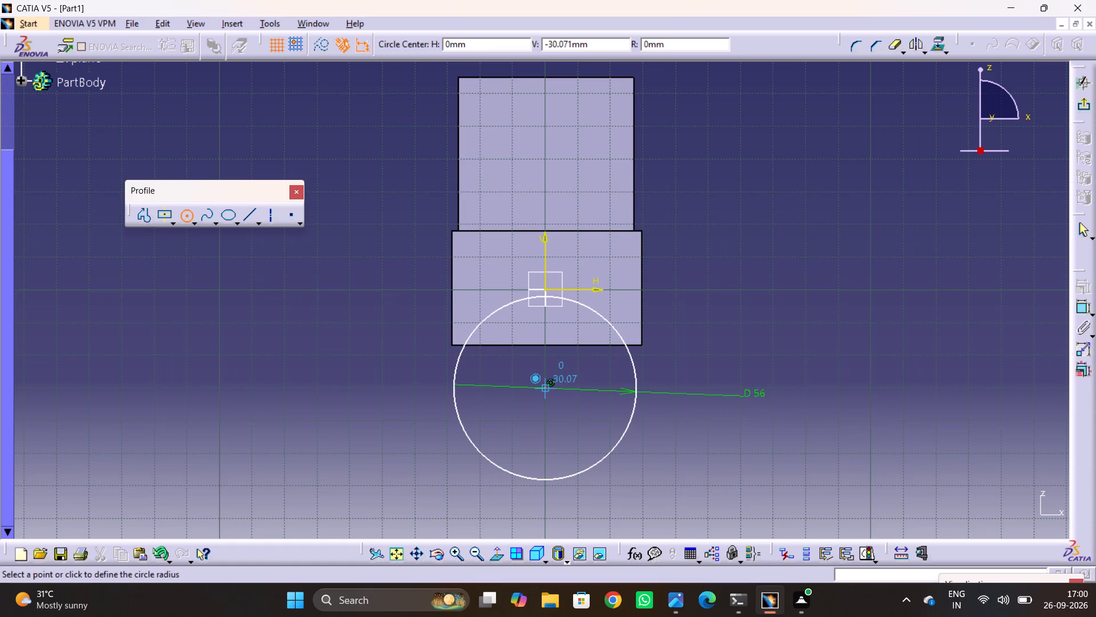
pyautogui.click(563, 422)
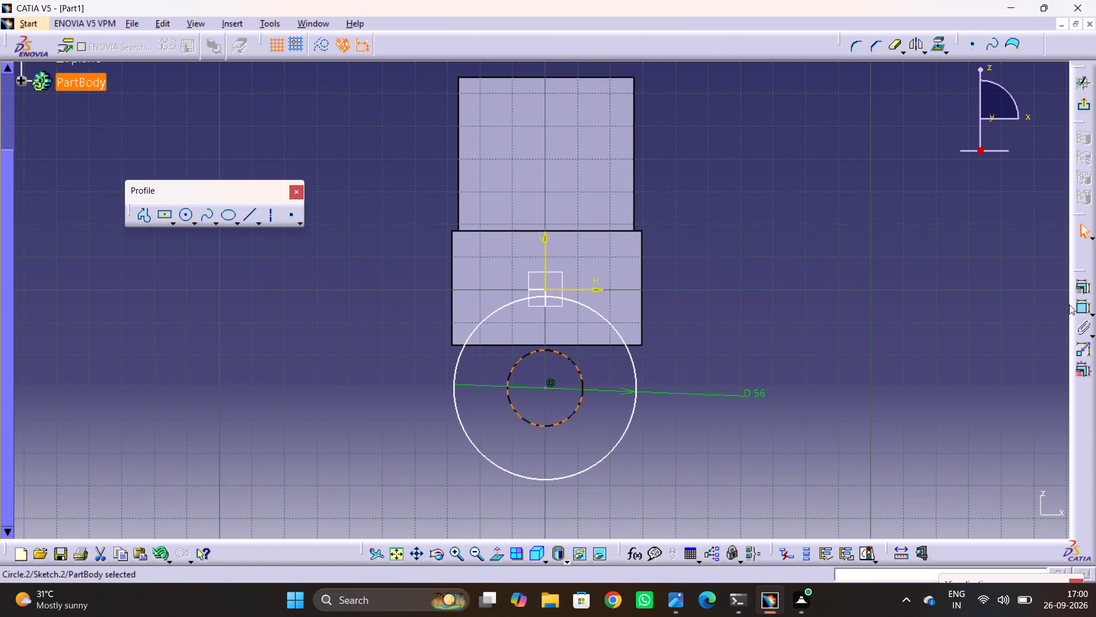
# Dimension the inner concentric circle's diameter and set it to 32 mm, consulting drawing 4.jpg.
pyautogui.click(1079, 310)
pyautogui.hotkey('alt', 'Tab')
pyautogui.hotkey('alt', 'Tab')
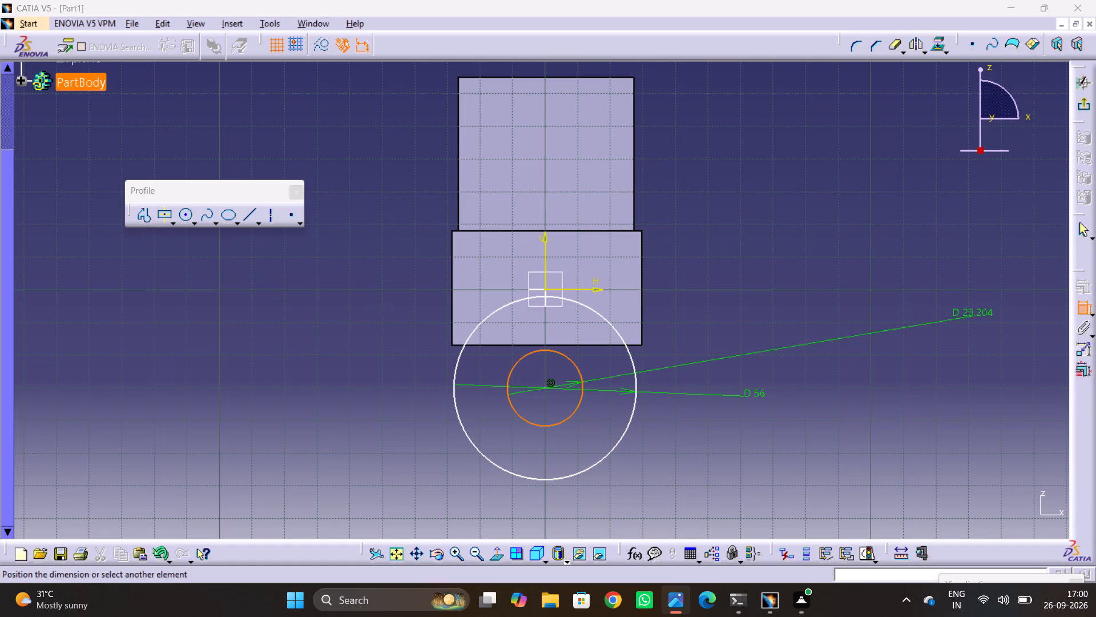
pyautogui.hotkey('alt', 'Tab')
pyautogui.hotkey('alt', 'Tab')
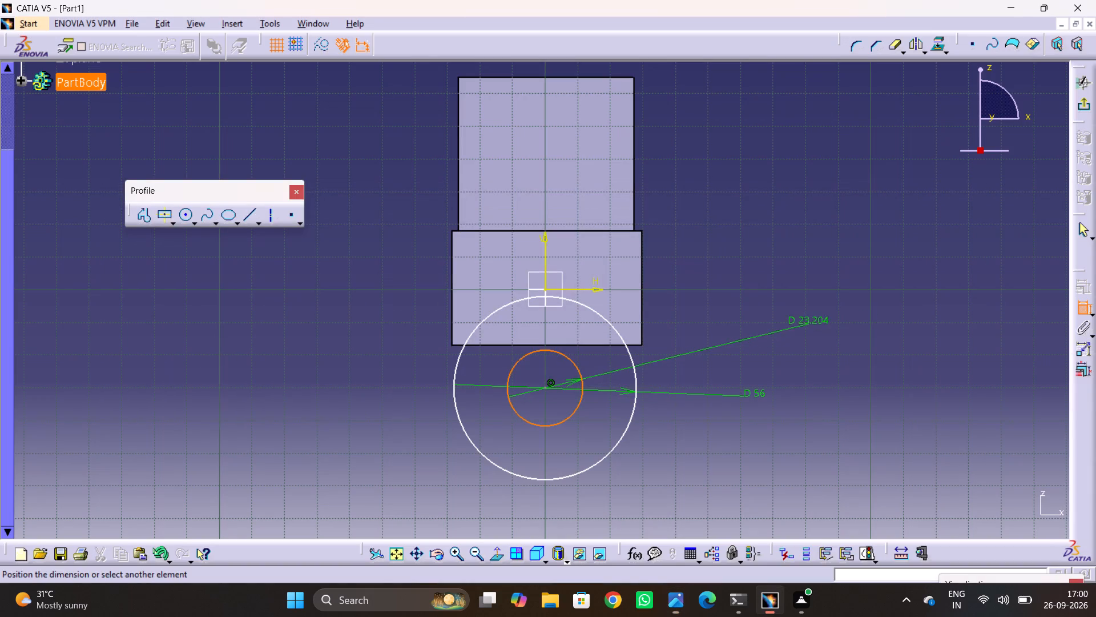
pyautogui.click(765, 338)
pyautogui.doubleClick(780, 329)
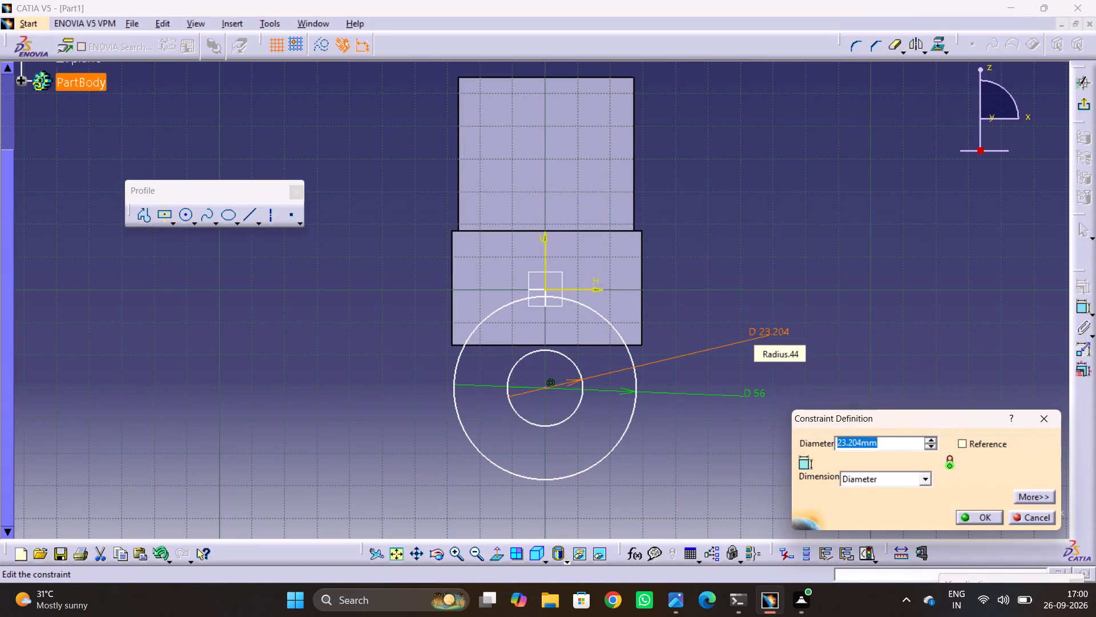
pyautogui.write('32')
pyautogui.press('Return')
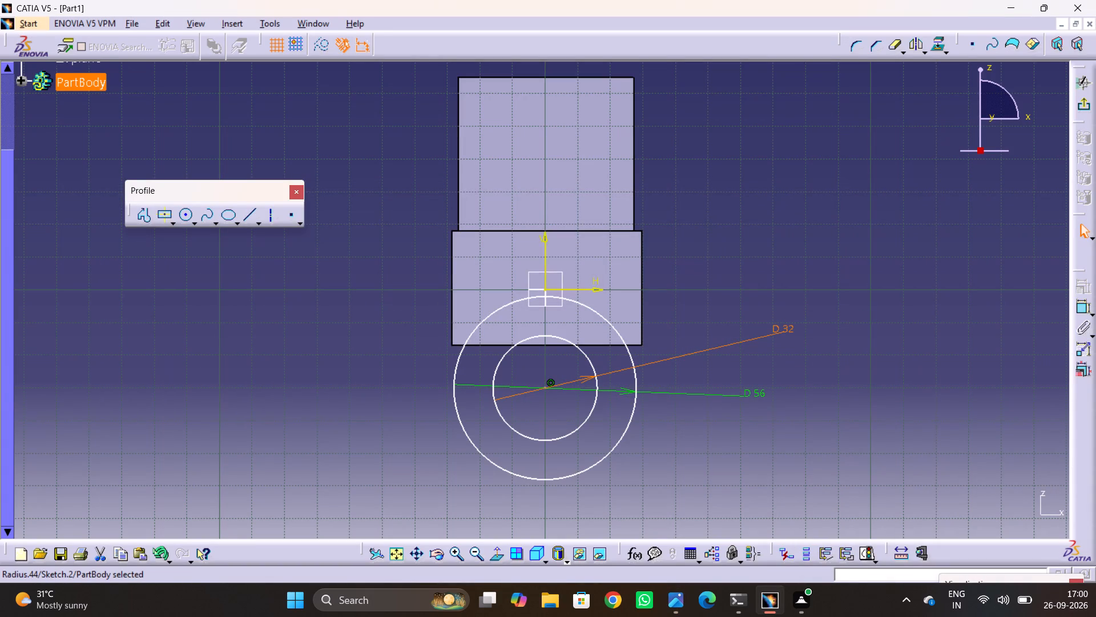
pyautogui.click(800, 206)
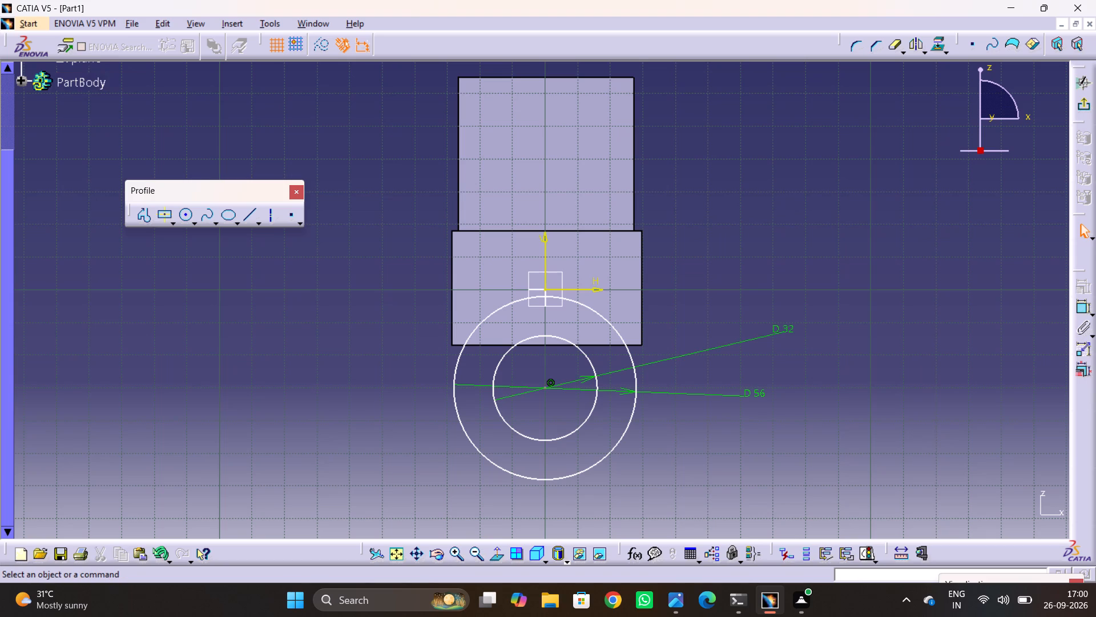
# Dimension the vertical distance from the fork's top edge to the circles' centre and set it to 40 mm, per drawing 4.jpg.
pyautogui.hotkey('alt', 'Tab')
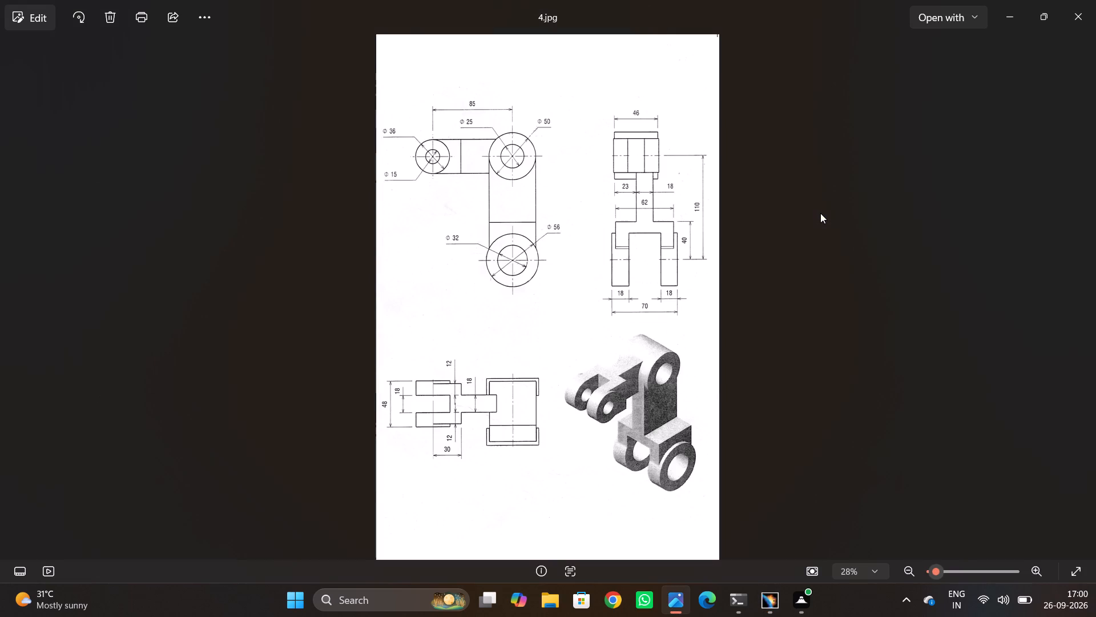
pyautogui.hotkey('alt', 'Tab')
pyautogui.click(1083, 307)
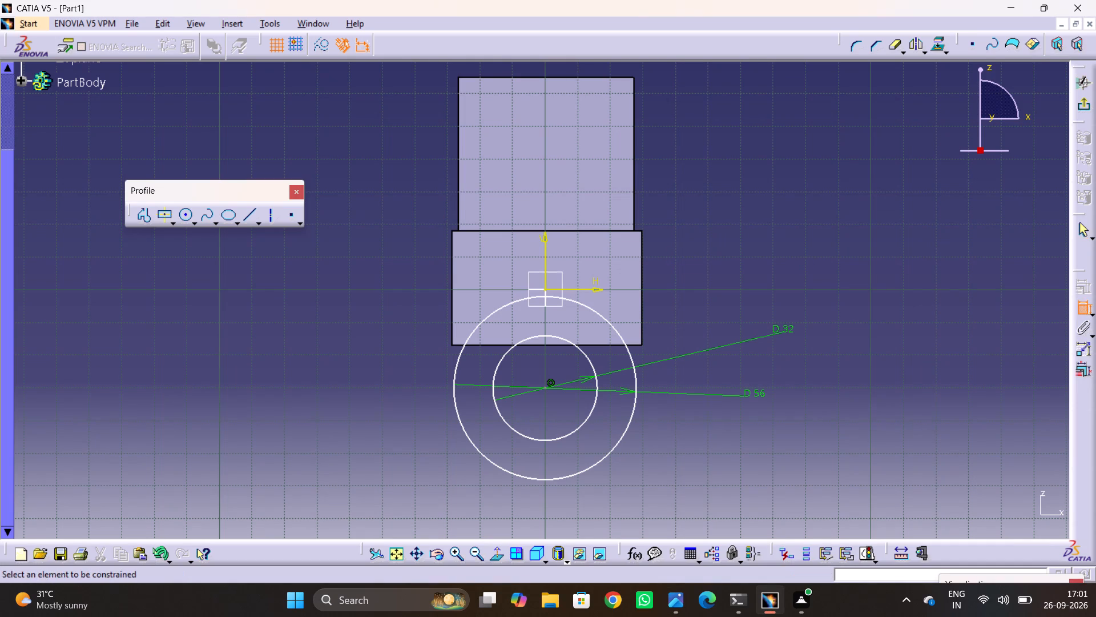
pyautogui.click(593, 230)
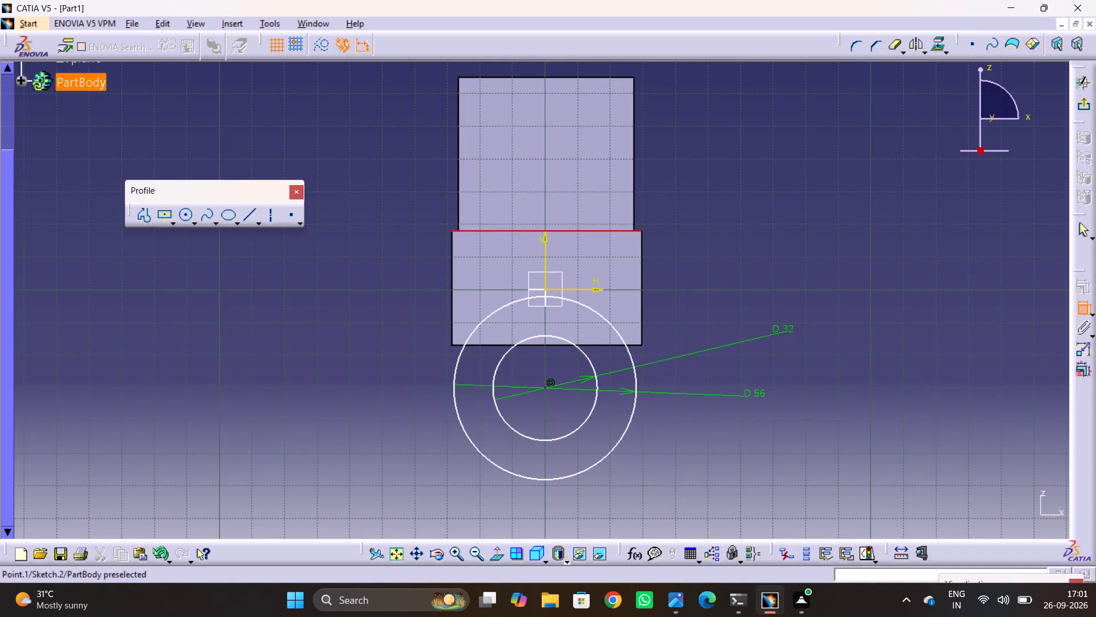
pyautogui.click(547, 389)
pyautogui.click(895, 347)
pyautogui.doubleClick(895, 345)
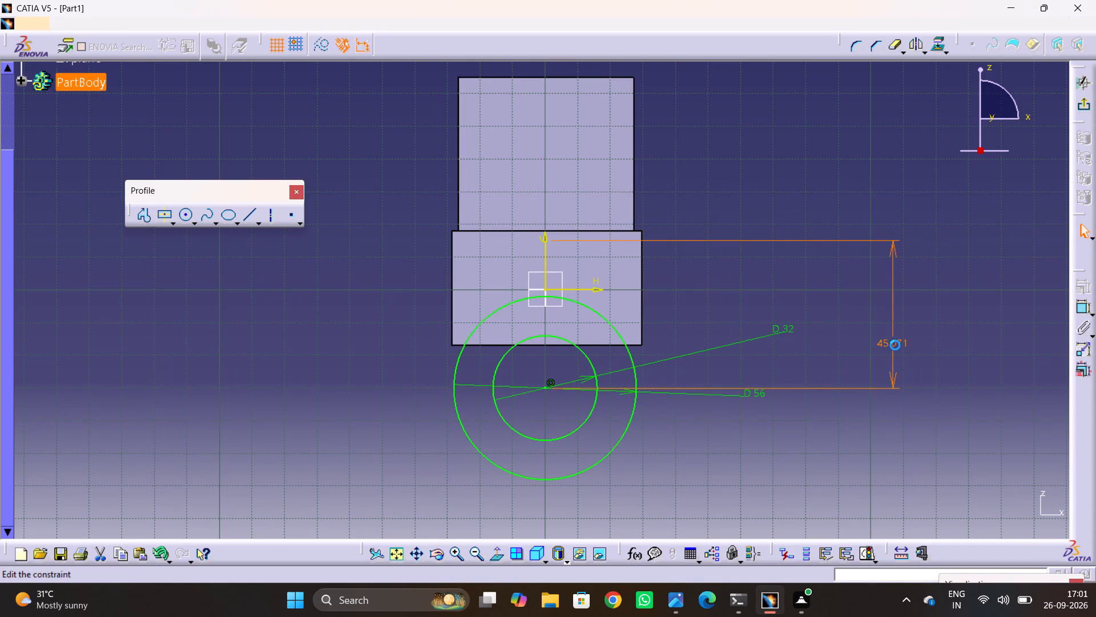
pyautogui.write('40')
pyautogui.press('Return')
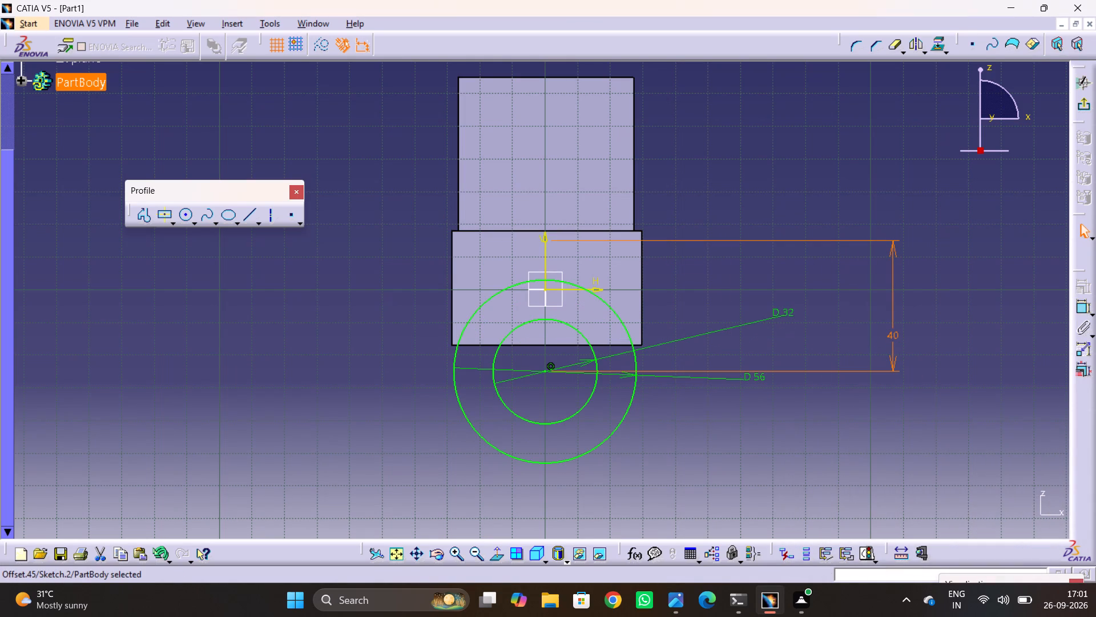
pyautogui.click(834, 340)
# Compare the ring sketch's placement on the fork leg with the lug position and thickness in drawing 4.jpg.
pyautogui.moveTo(723, 339); pyautogui.dragTo(933, 312, button='middle')
pyautogui.moveTo(704, 341); pyautogui.dragTo(933, 312)
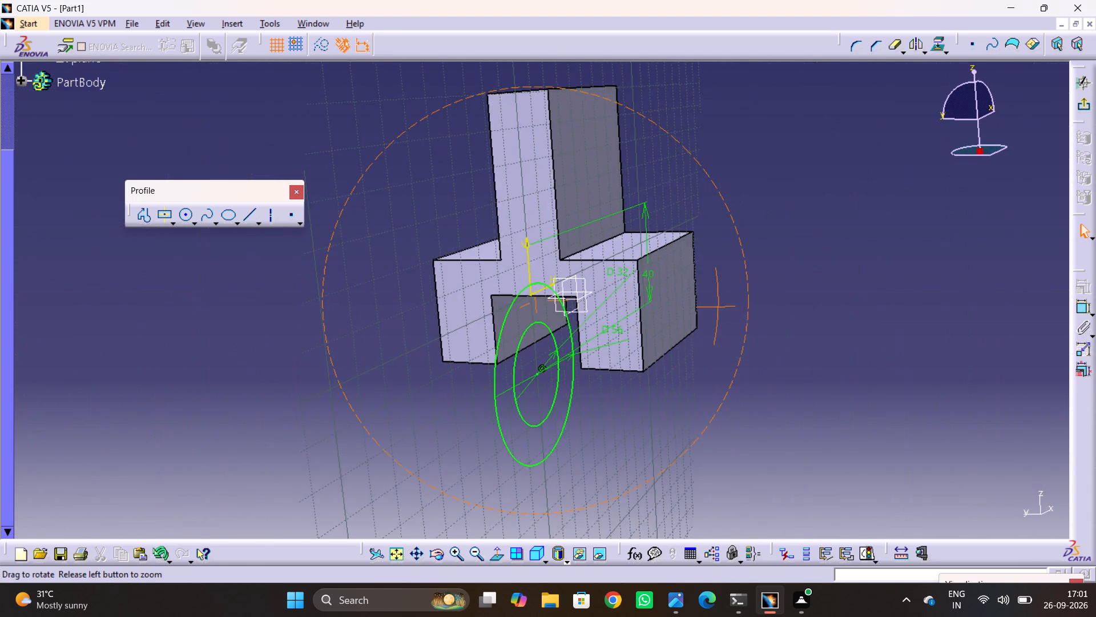
pyautogui.moveTo(933, 312); pyautogui.dragTo(929, 312, button='middle')
pyautogui.moveTo(933, 312); pyautogui.dragTo(928, 313)
pyautogui.hotkey('alt', 'Tab')
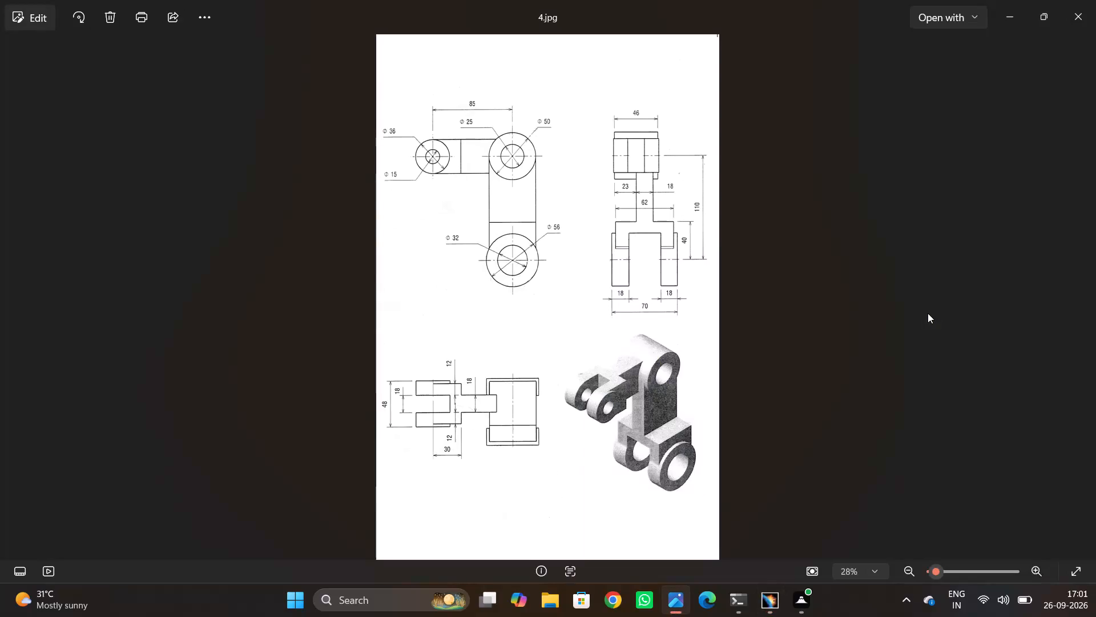
pyautogui.hotkey('alt', 'Tab')
pyautogui.hotkey('alt', 'Tab')
pyautogui.hotkey('alt', 'Tab')
pyautogui.moveTo(832, 338); pyautogui.dragTo(942, 329, button='middle')
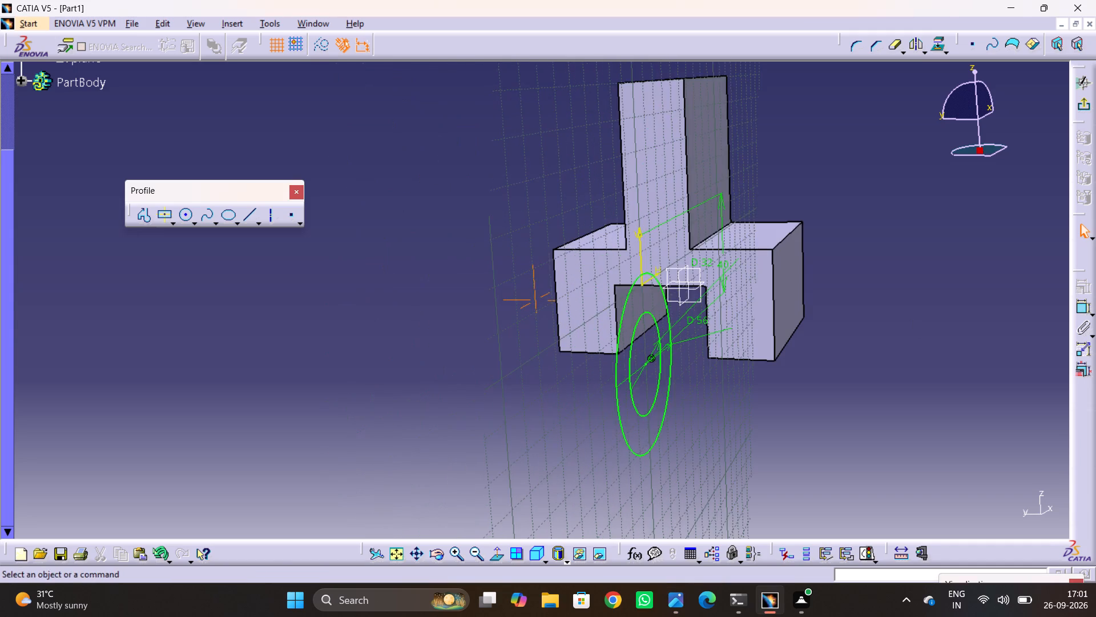
pyautogui.hotkey('alt', 'Tab')
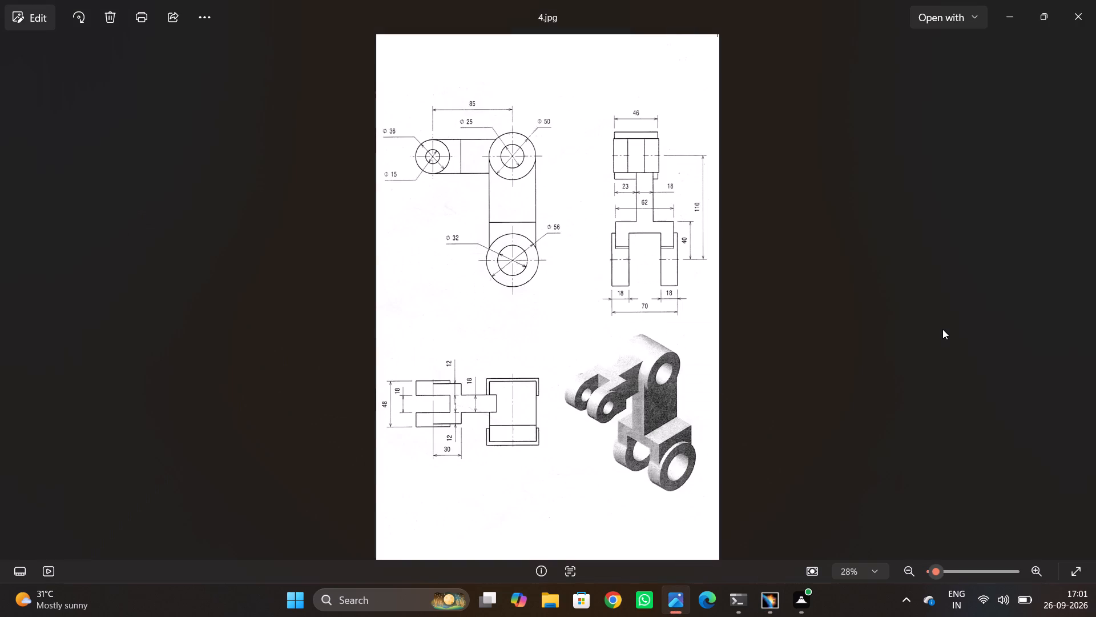
pyautogui.hotkey('alt', 'Tab')
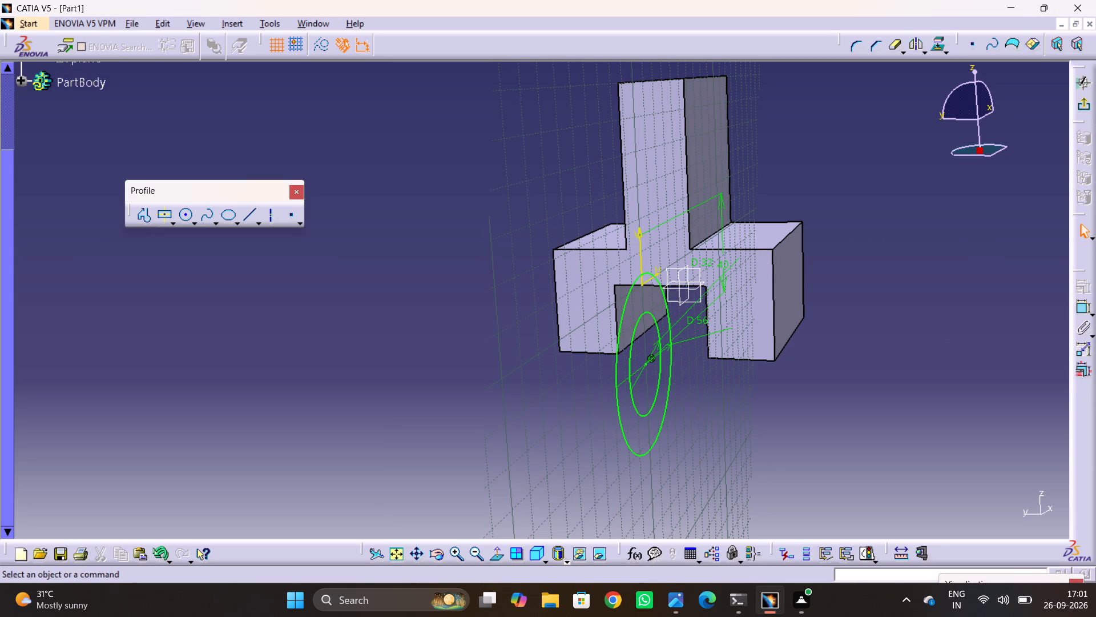
# Exit the sketch and pad the ring profile 18 mm in the reversed direction, outward across the +Y fork leg.
pyautogui.click(1090, 106)
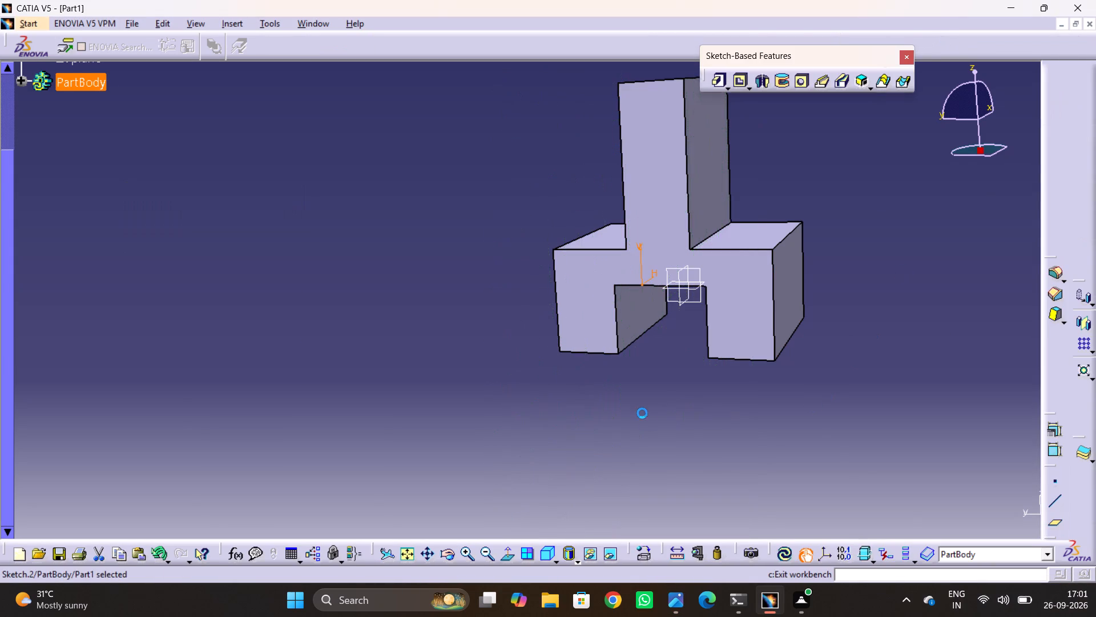
pyautogui.moveTo(650, 404); pyautogui.dragTo(582, 239, button='middle')
pyautogui.keyDown('ctrl'); pyautogui.moveTo(610, 278); pyautogui.dragTo(626, 324, button='middle'); pyautogui.keyUp('ctrl')
pyautogui.moveTo(643, 336); pyautogui.dragTo(588, 340, button='middle')
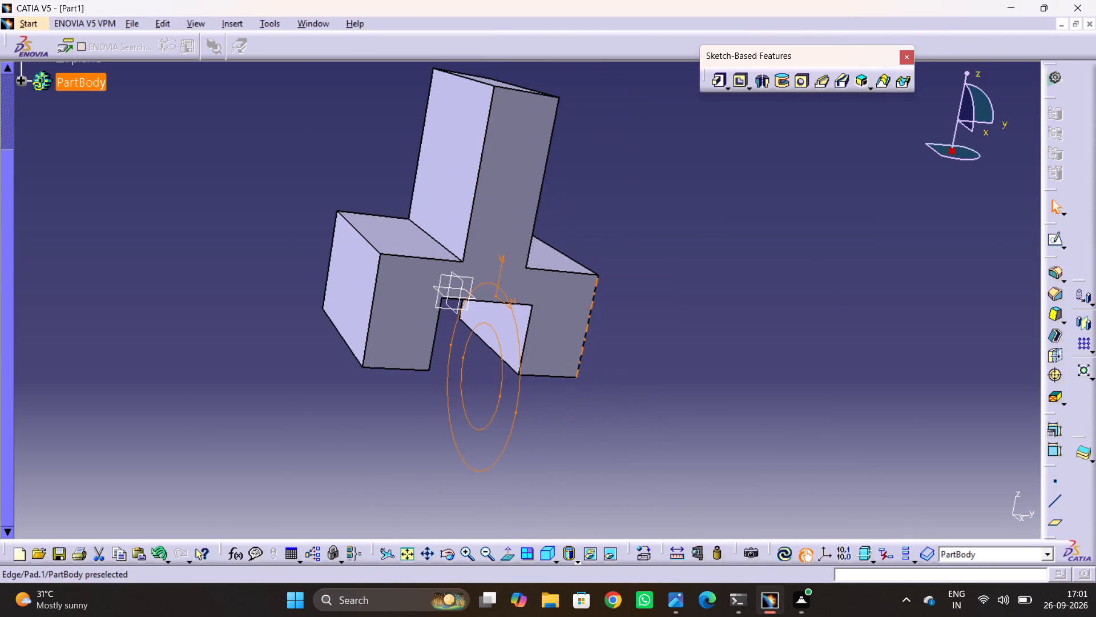
pyautogui.scroll(-1, 588, 355)
pyautogui.moveTo(586, 355); pyautogui.dragTo(527, 292, button='middle')
pyautogui.moveTo(581, 356); pyautogui.dragTo(527, 292)
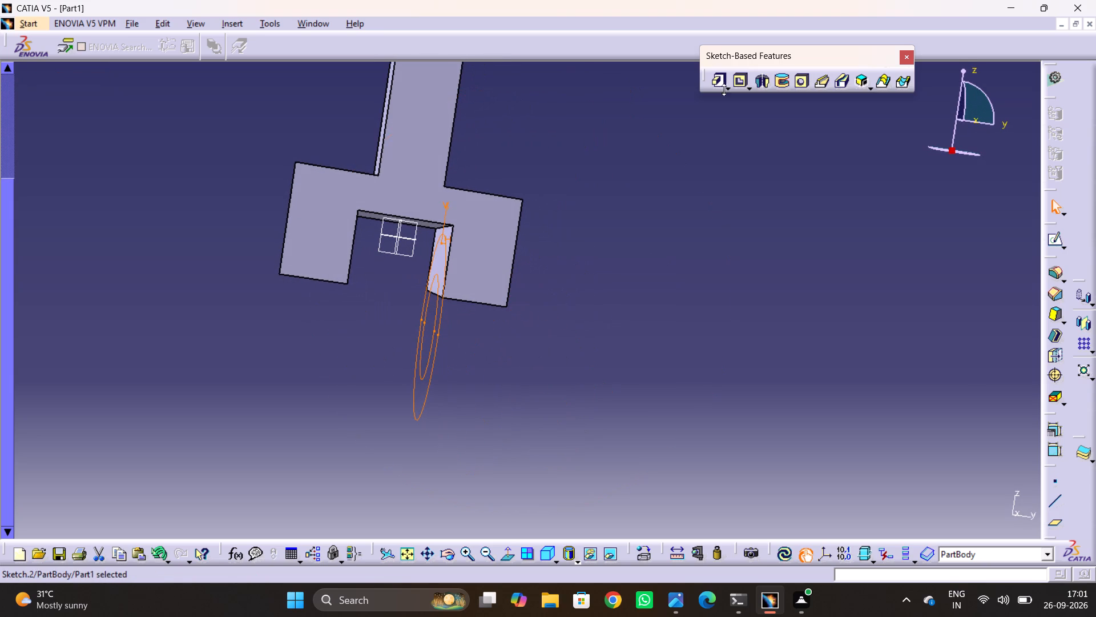
pyautogui.click(724, 86)
pyautogui.click(712, 79)
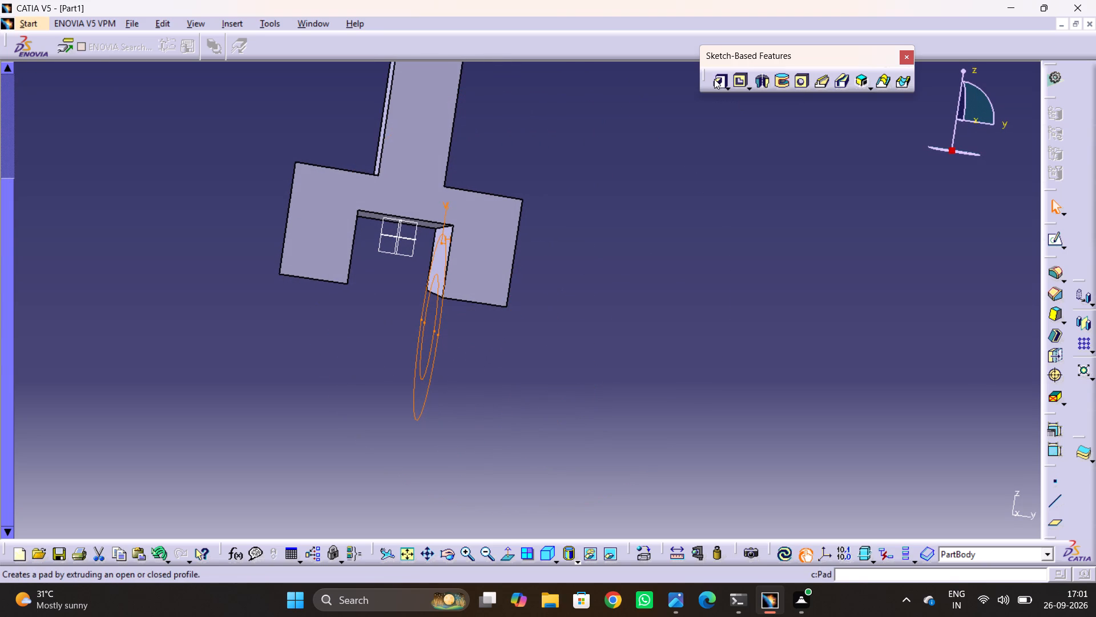
pyautogui.click(714, 79)
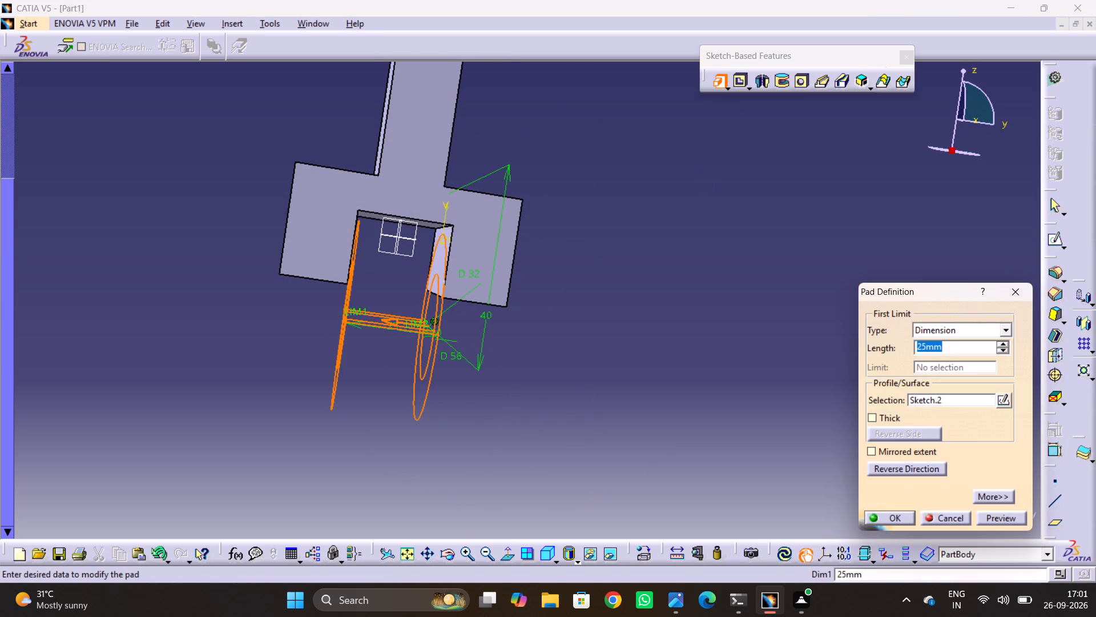
pyautogui.click(890, 466)
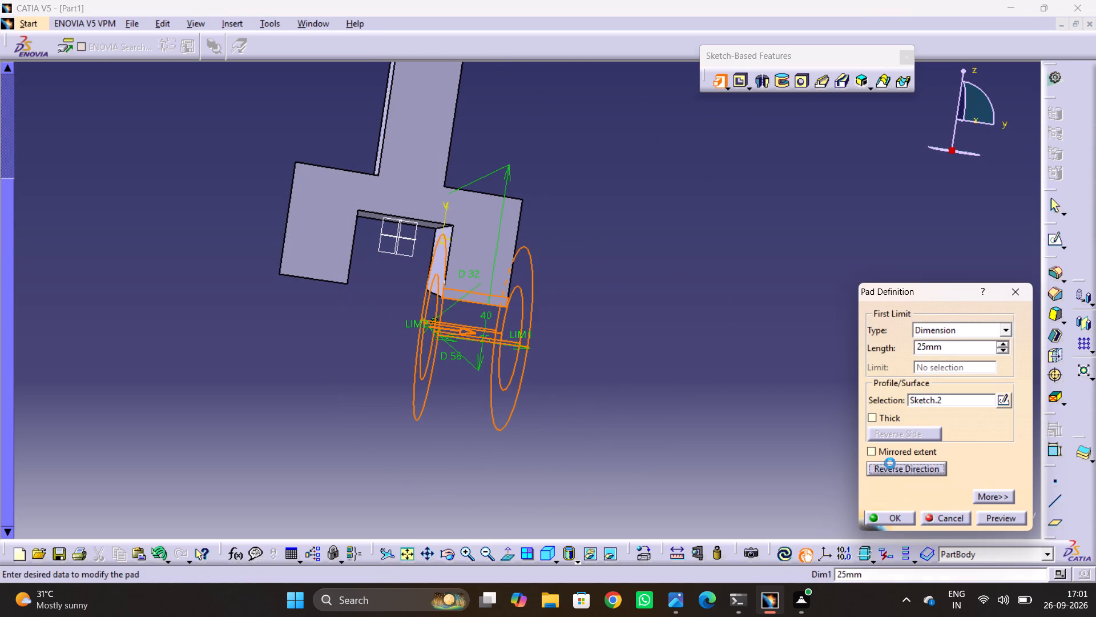
pyautogui.doubleClick(964, 342)
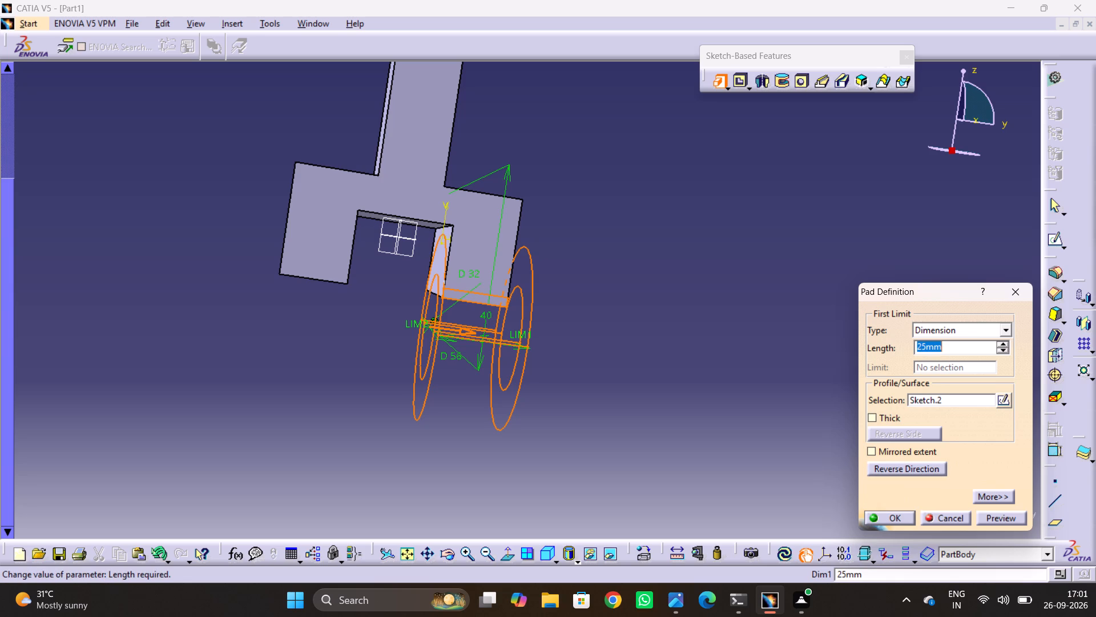
pyautogui.write('18')
pyautogui.press('Return')
pyautogui.click(804, 390)
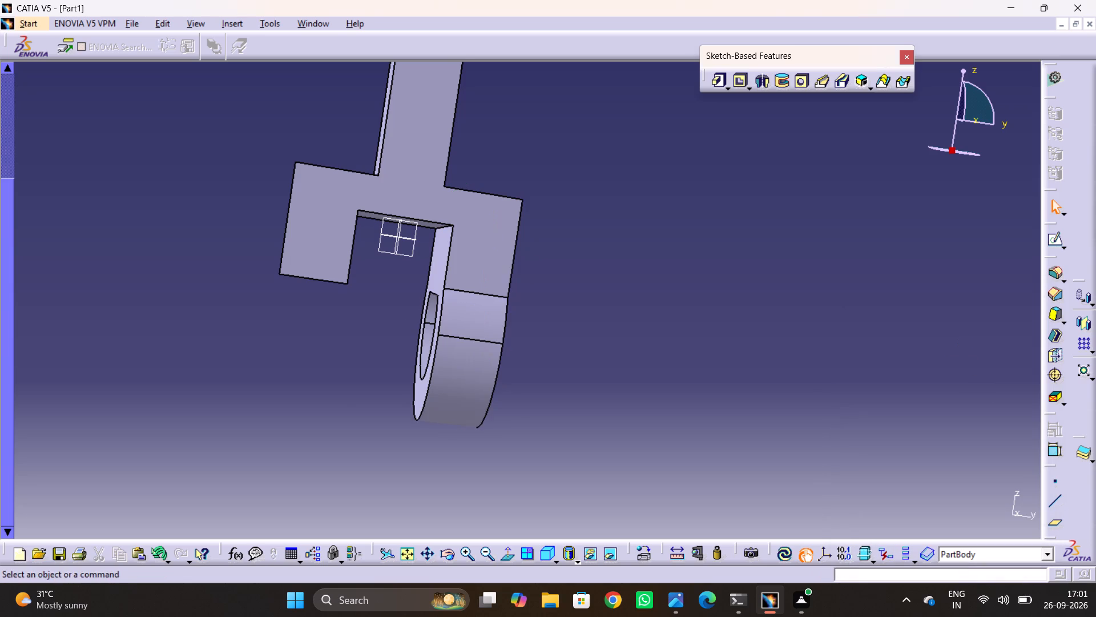
# Open the fork-and-stem pad's definition, check drawing 4.jpg, and open the pad's profile sketch for editing.
pyautogui.moveTo(644, 335); pyautogui.dragTo(591, 334, button='middle')
pyautogui.moveTo(639, 335); pyautogui.dragTo(583, 324)
pyautogui.click(405, 247)
pyautogui.doubleClick(405, 247)
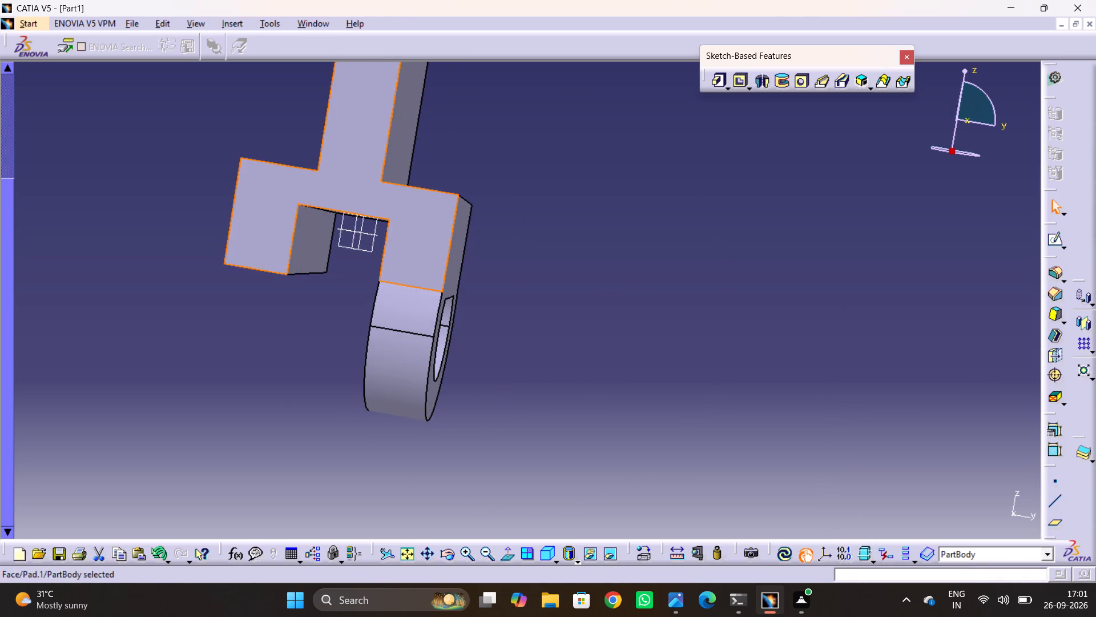
pyautogui.hotkey('alt', 'Tab')
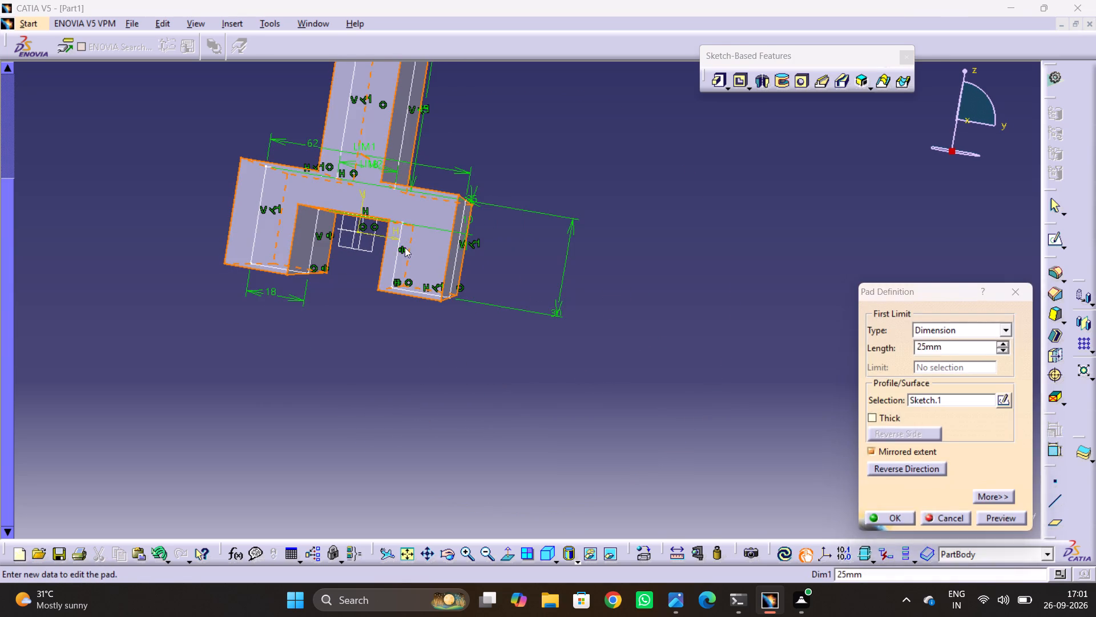
pyautogui.hotkey('alt', 'Tab')
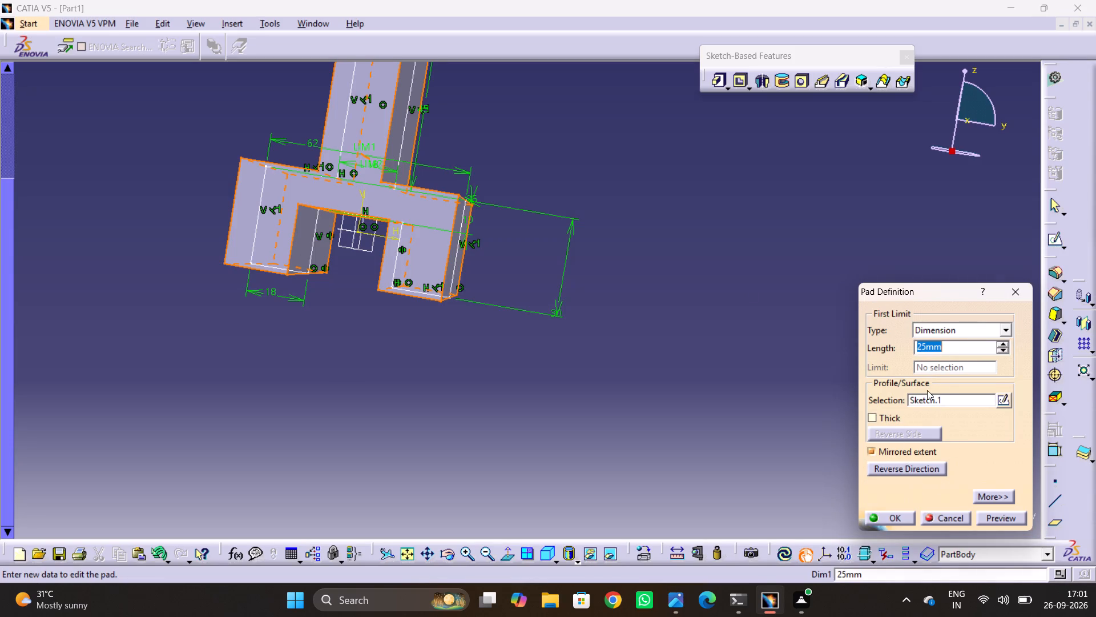
pyautogui.click(997, 402)
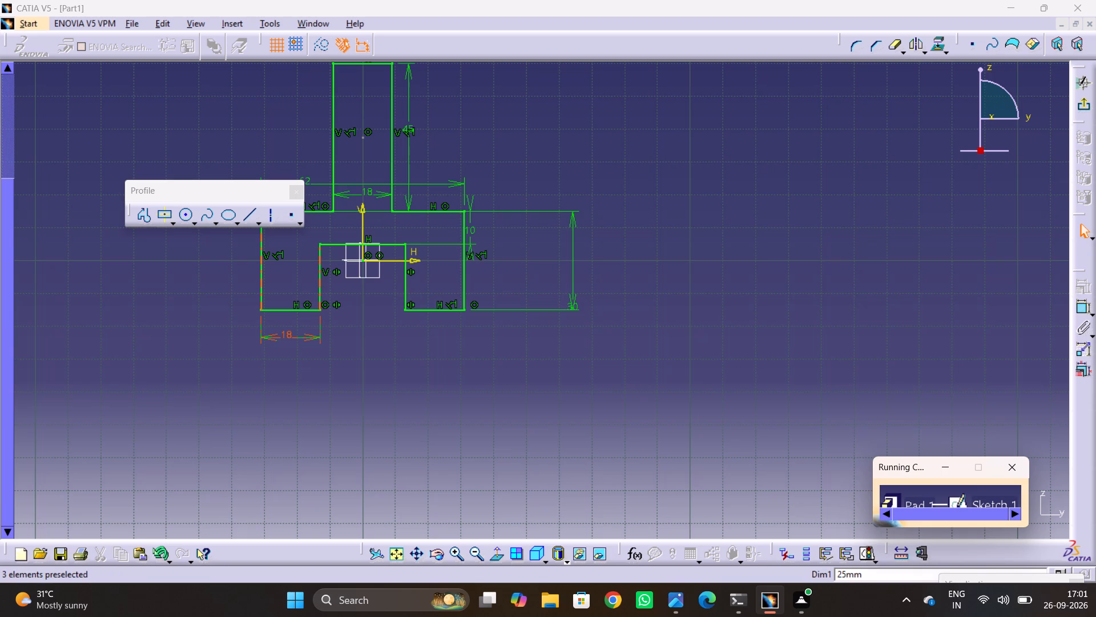
# Check drawing 4.jpg and set the fork leg's width dimension in the profile sketch to 12 mm.
pyautogui.hotkey('alt', 'Tab')
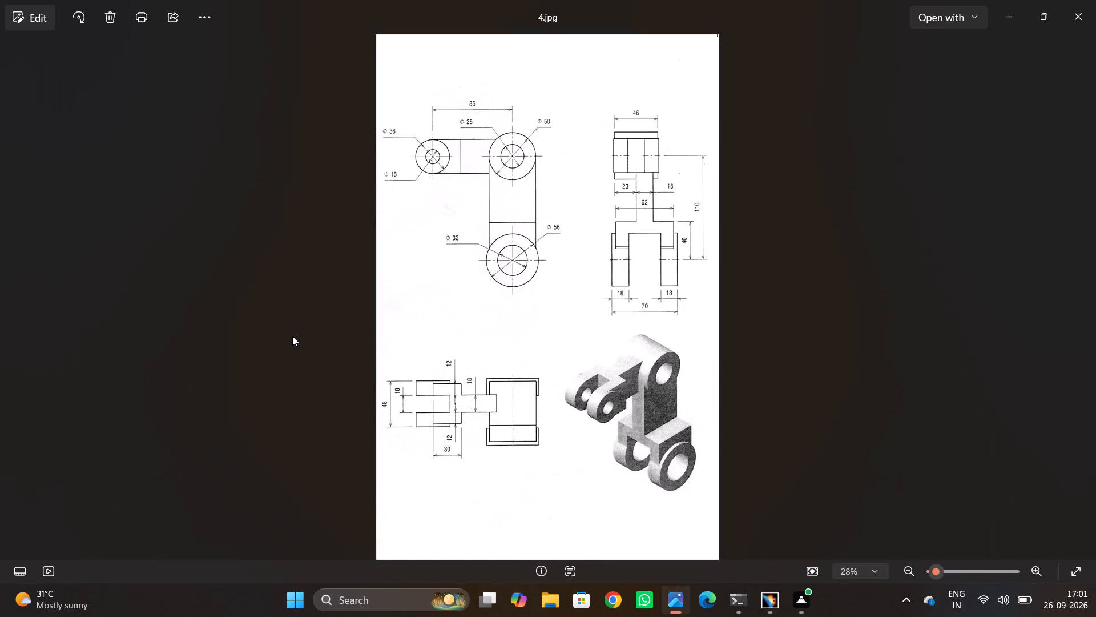
pyautogui.hotkey('alt', 'Tab')
pyautogui.doubleClick(292, 336)
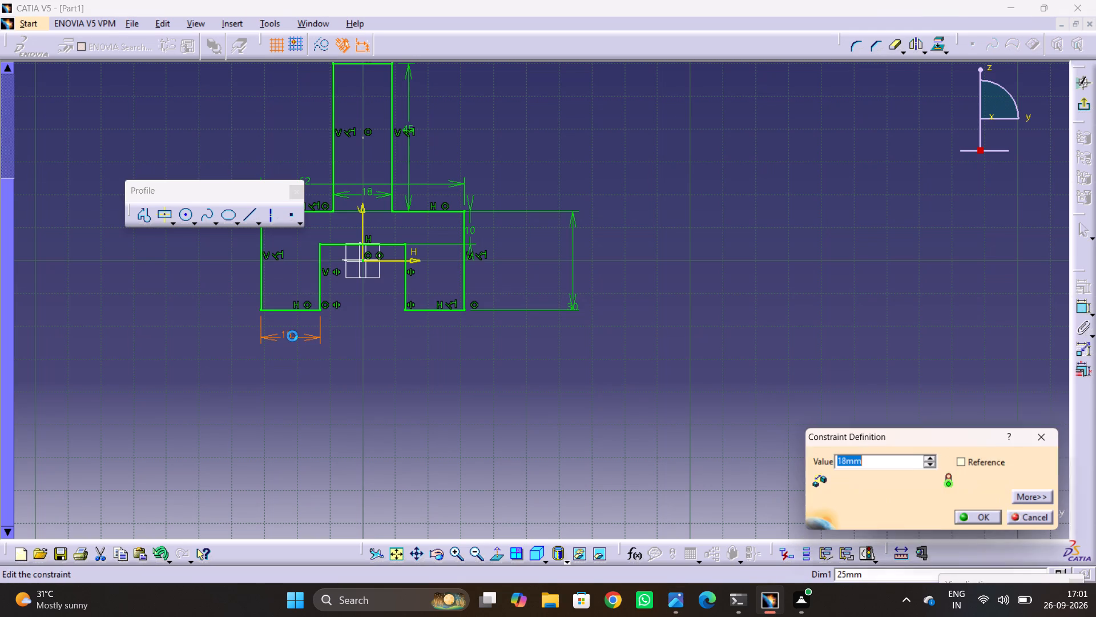
pyautogui.write('12')
pyautogui.press('Return')
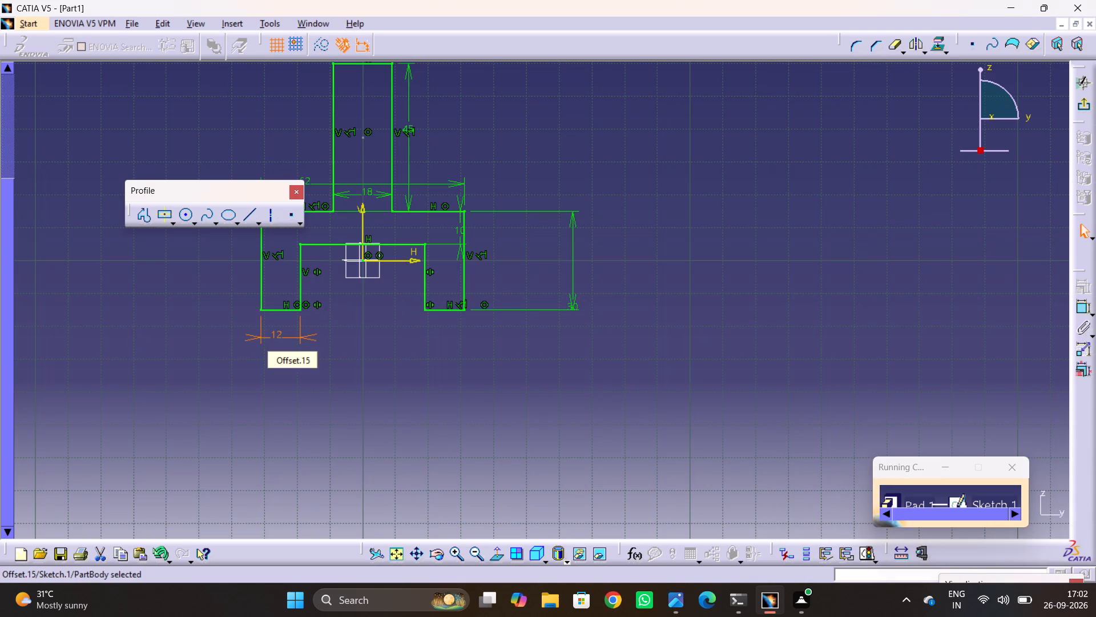
pyautogui.click(718, 333)
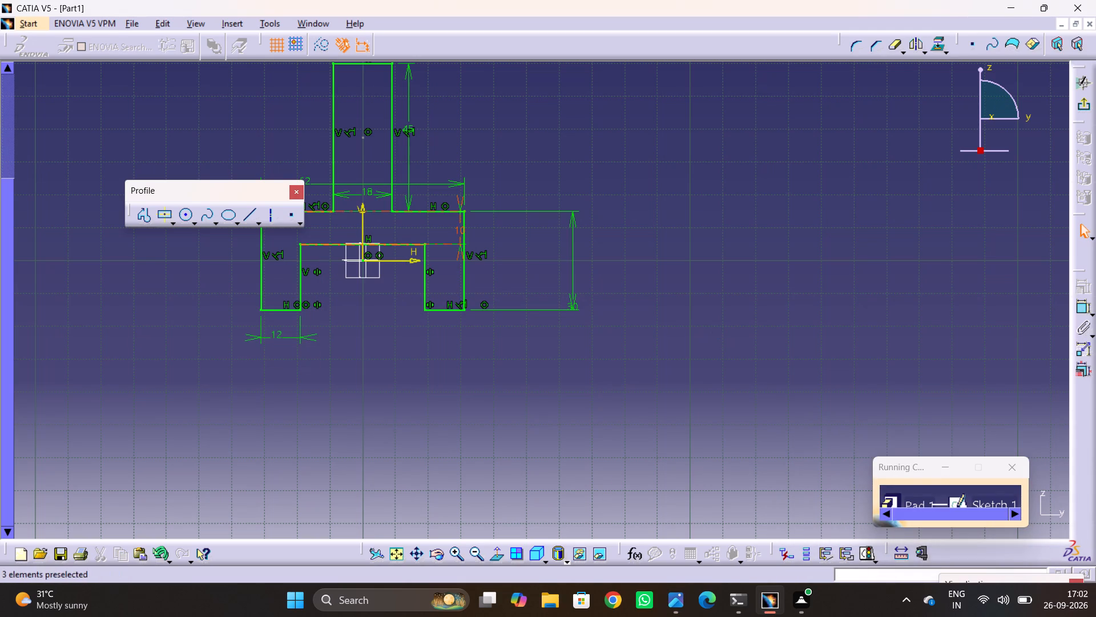
# Set the thickness of the fork's horizontal bridge above the slot to 12 mm and check drawing 4.jpg.
pyautogui.doubleClick(458, 230)
pyautogui.write('12')
pyautogui.press('Return')
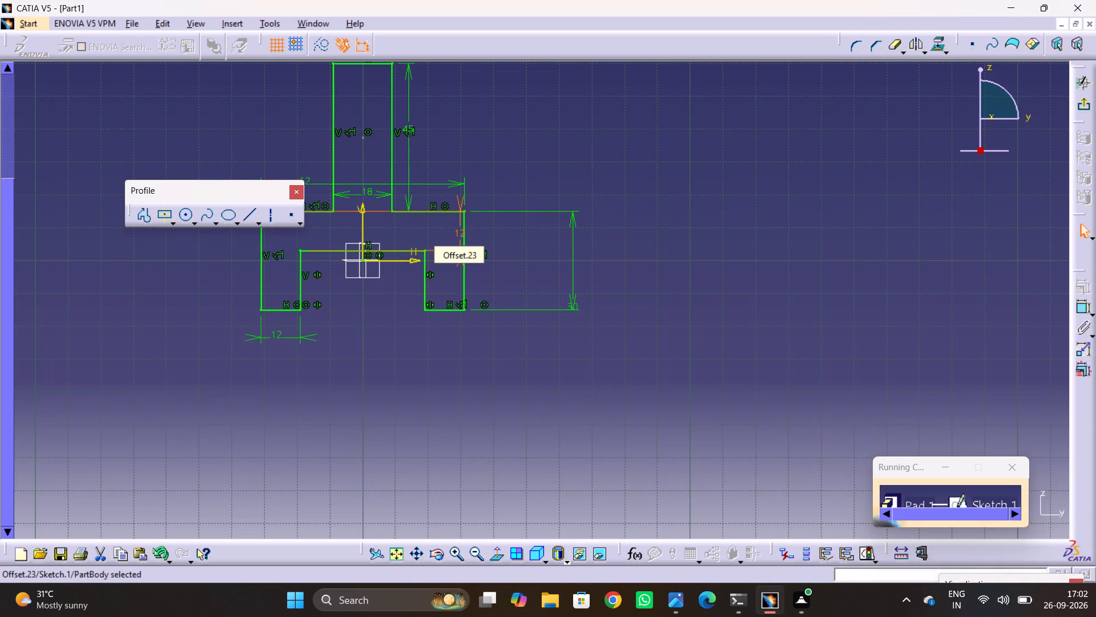
pyautogui.click(690, 320)
pyautogui.hotkey('alt', 'Tab')
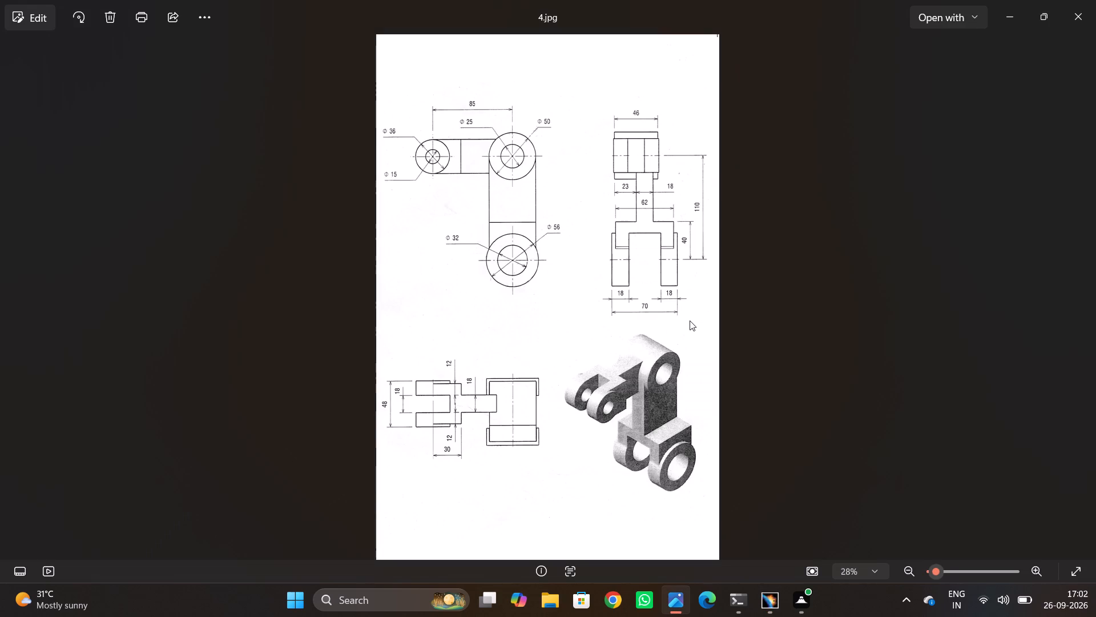
pyautogui.hotkey('alt', 'Tab')
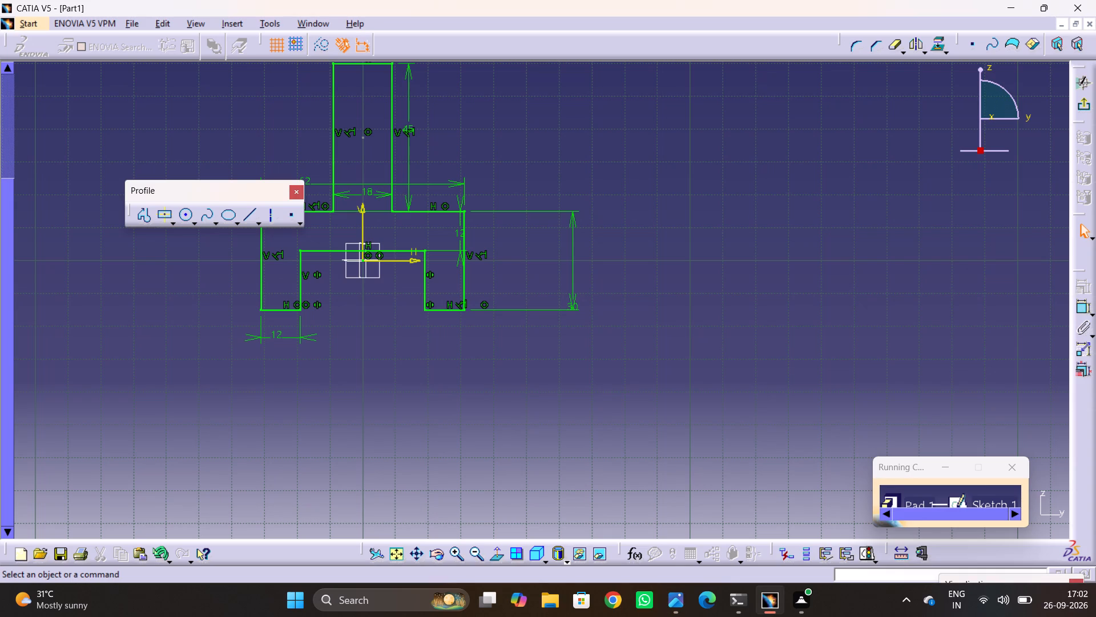
# Exit the fork profile sketch, accept the pad definition, and update the part with the revised profile.
pyautogui.click(1079, 106)
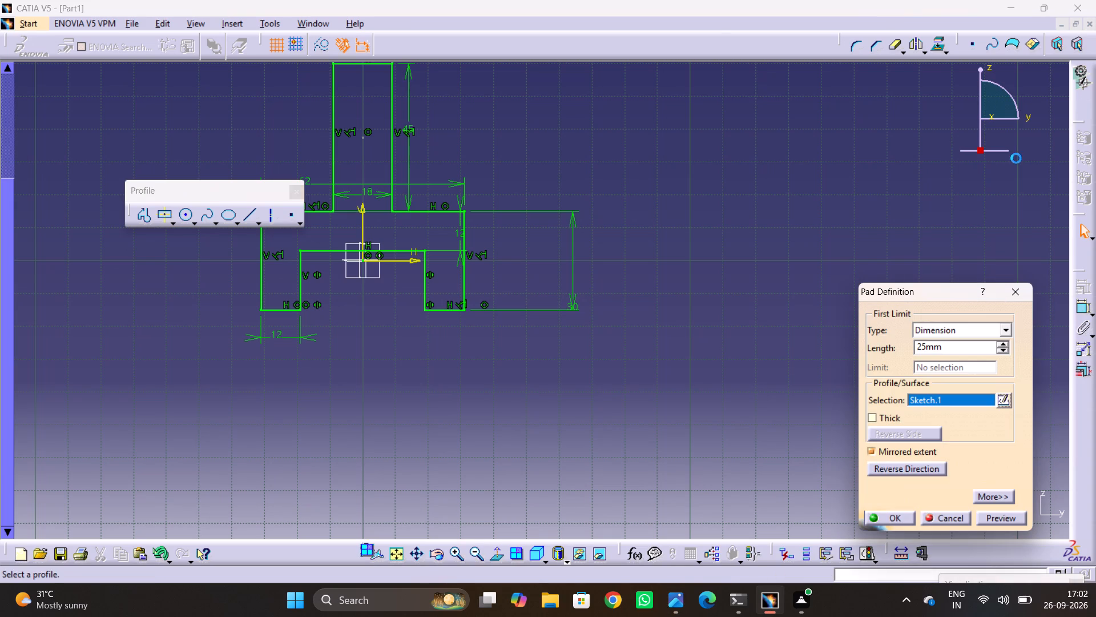
pyautogui.click(898, 519)
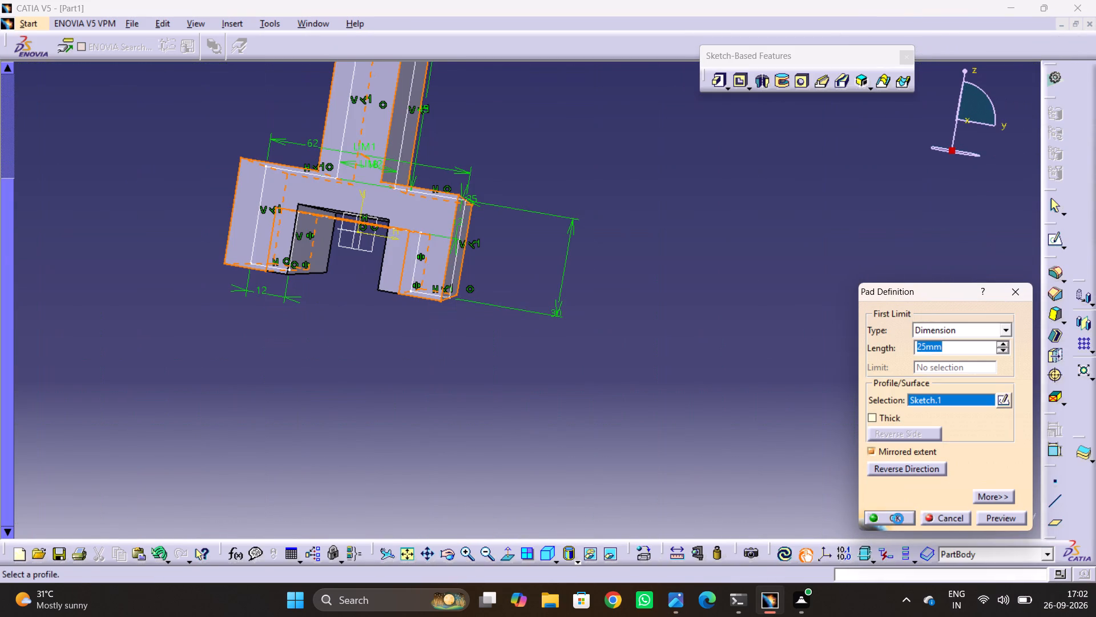
pyautogui.click(632, 331)
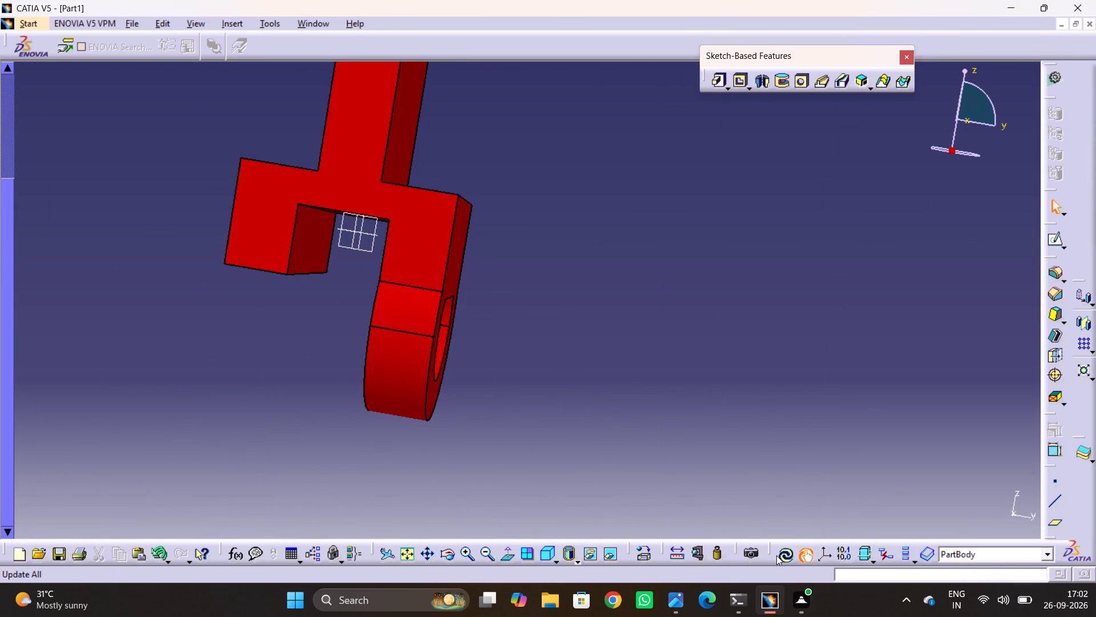
pyautogui.click(776, 555)
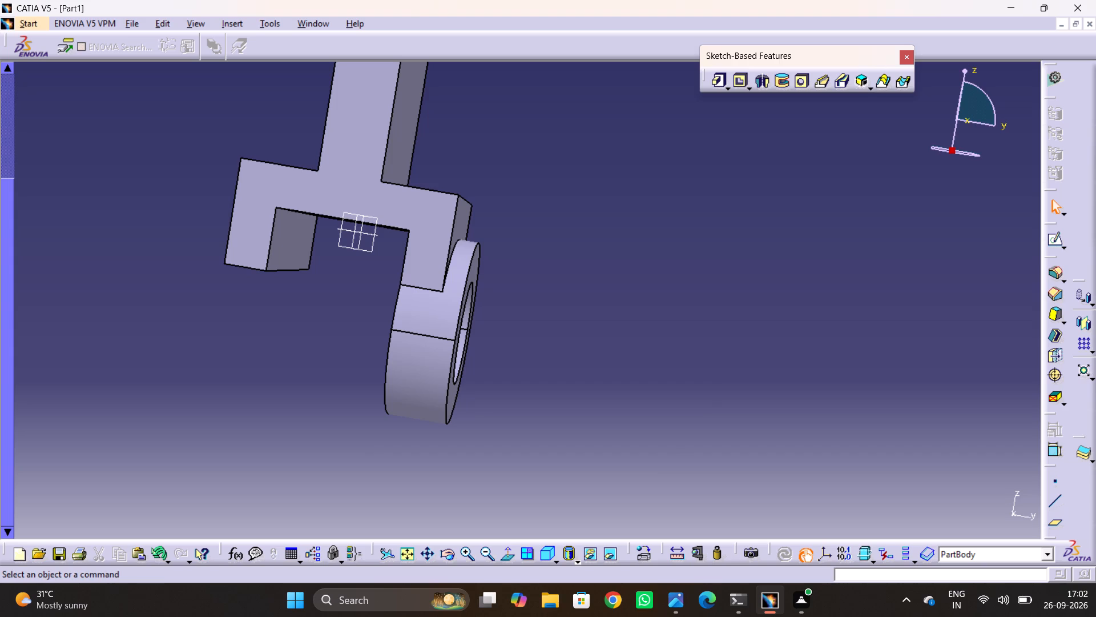
# Mirror the ring-shaped lug pad about the zx plane onto the opposite fork leg.
pyautogui.moveTo(572, 296); pyautogui.dragTo(509, 342, button='middle')
pyautogui.moveTo(572, 296); pyautogui.dragTo(513, 338)
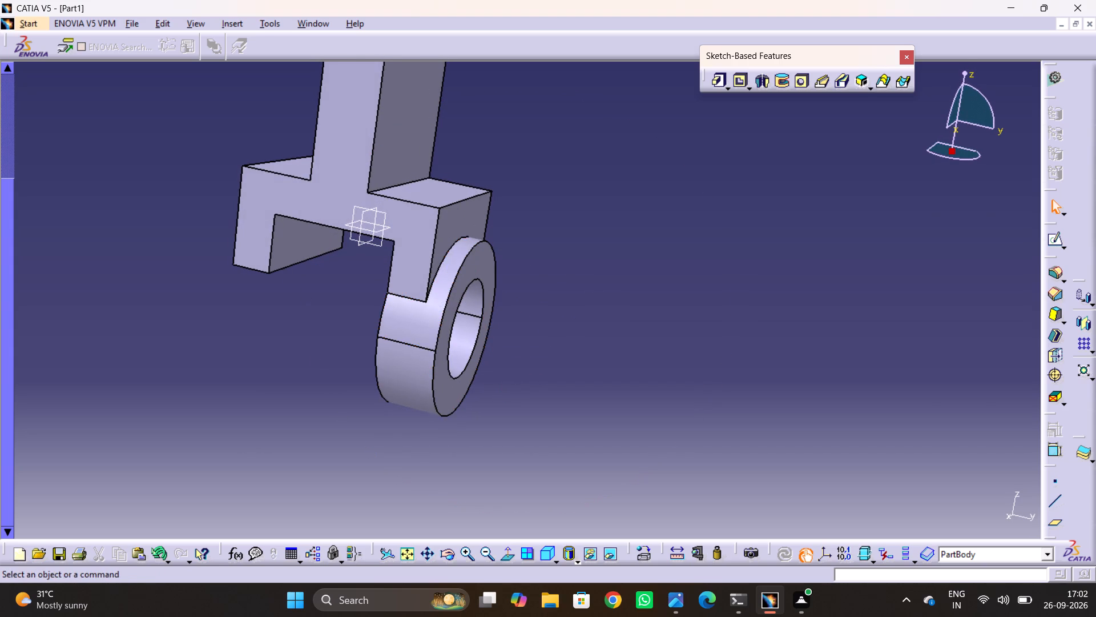
pyautogui.click(342, 376)
pyautogui.scroll(3, 105, 274)
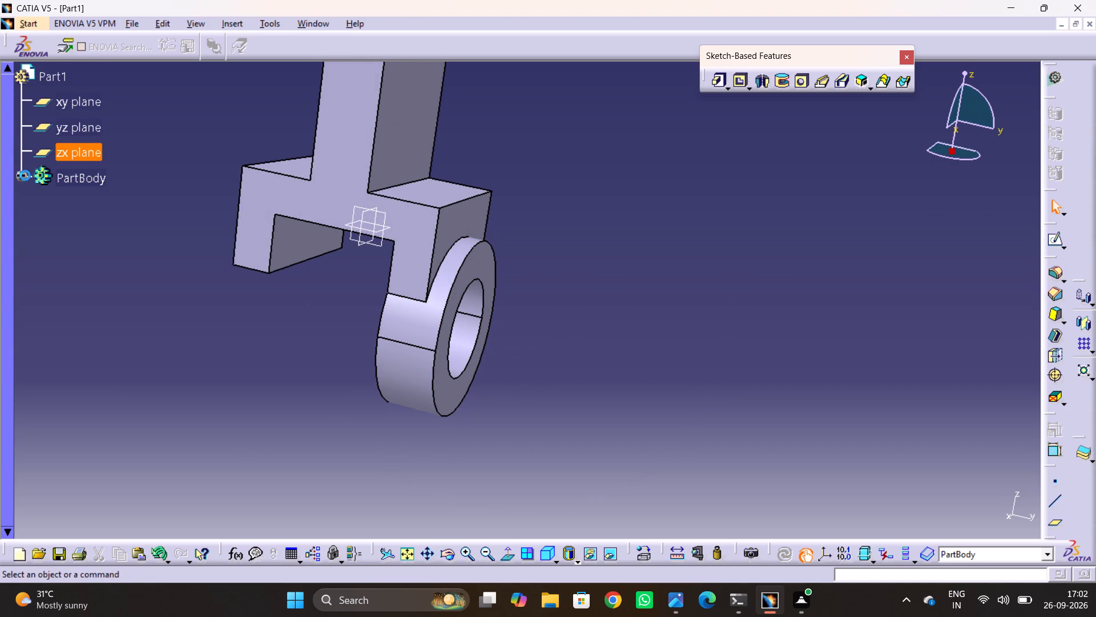
pyautogui.click(25, 175)
pyautogui.click(66, 256)
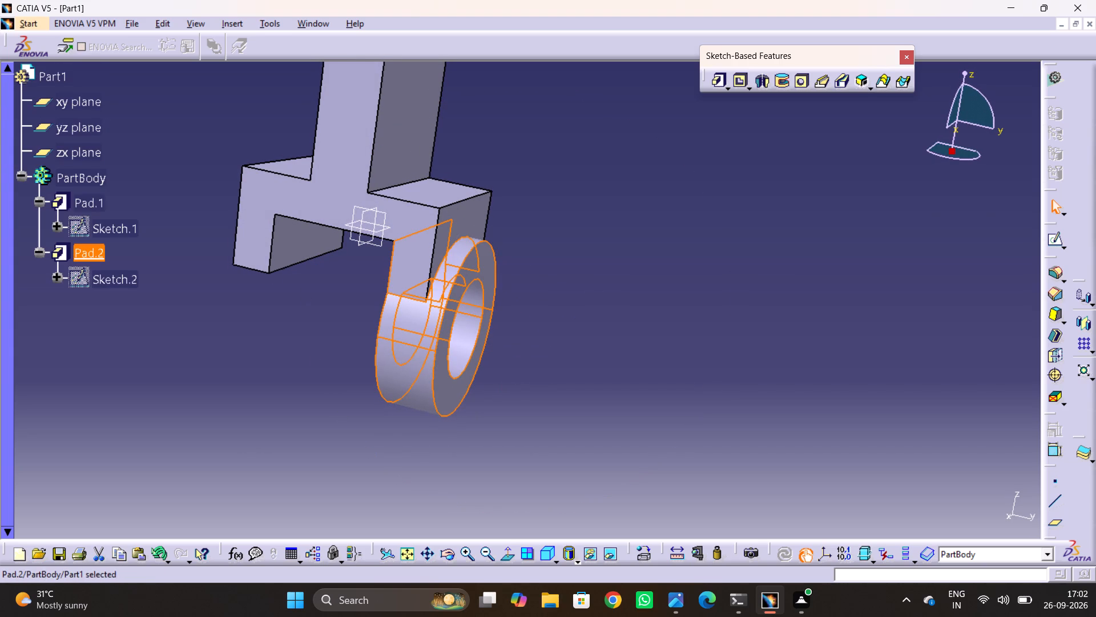
pyautogui.click(1083, 319)
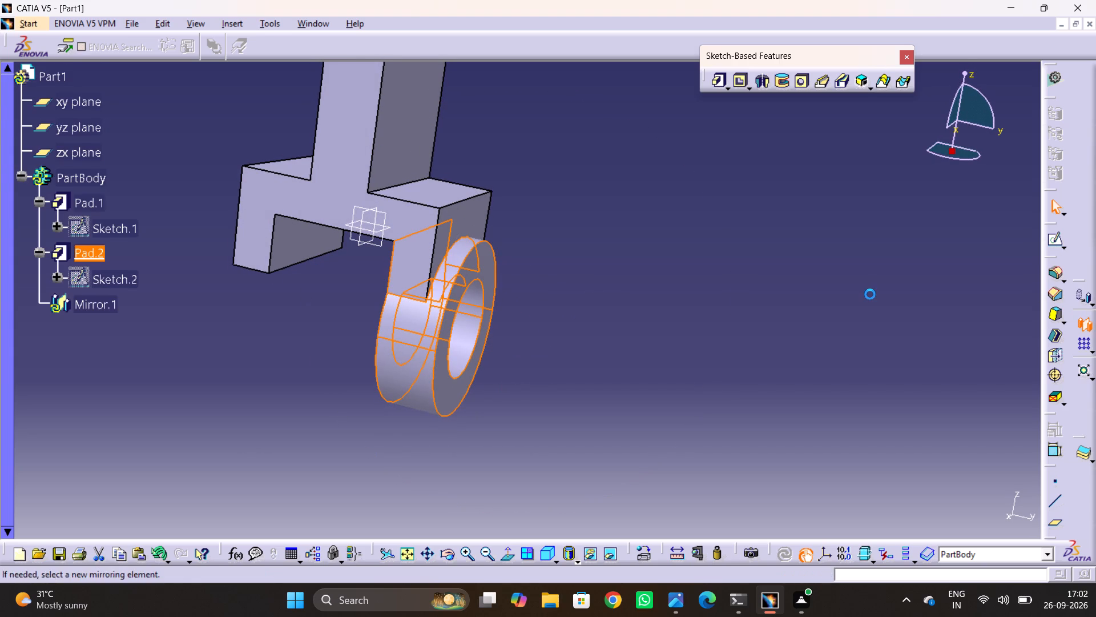
pyautogui.click(361, 238)
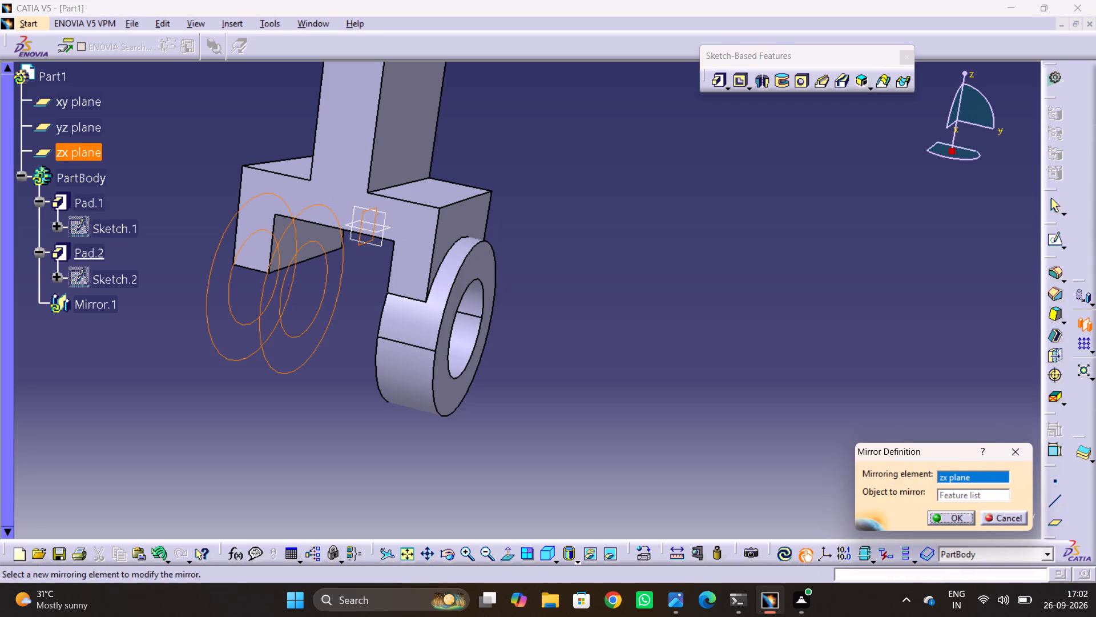
pyautogui.click(957, 518)
pyautogui.click(750, 353)
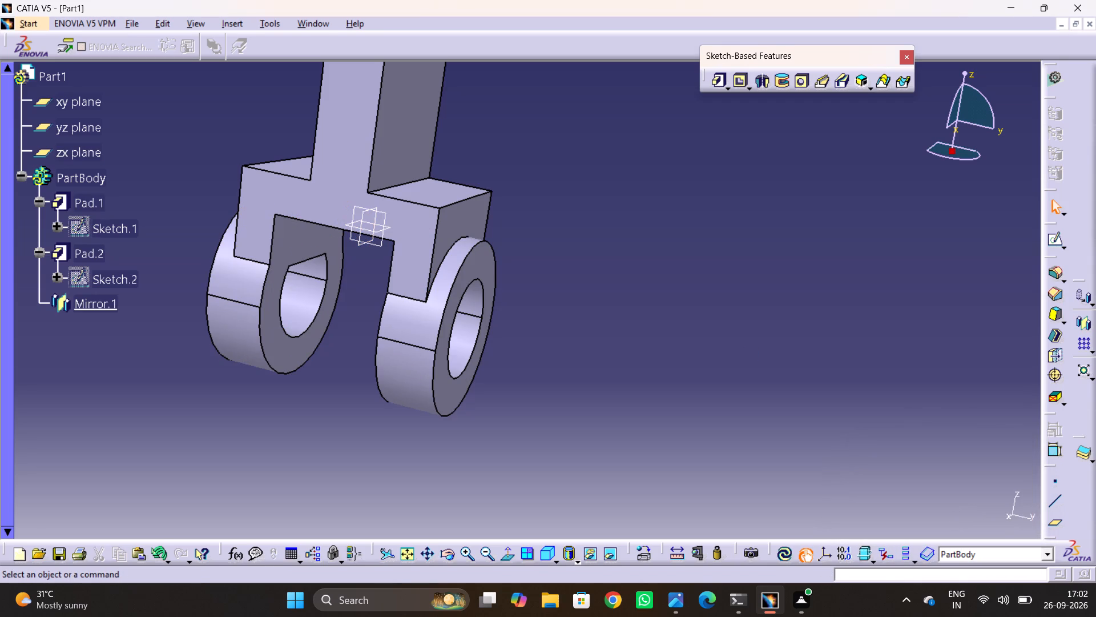
# Inspect the fork with both ring lugs from several angles and compare it with drawing 4.jpg.
pyautogui.moveTo(606, 336); pyautogui.dragTo(543, 311, button='middle')
pyautogui.moveTo(606, 336); pyautogui.dragTo(543, 311)
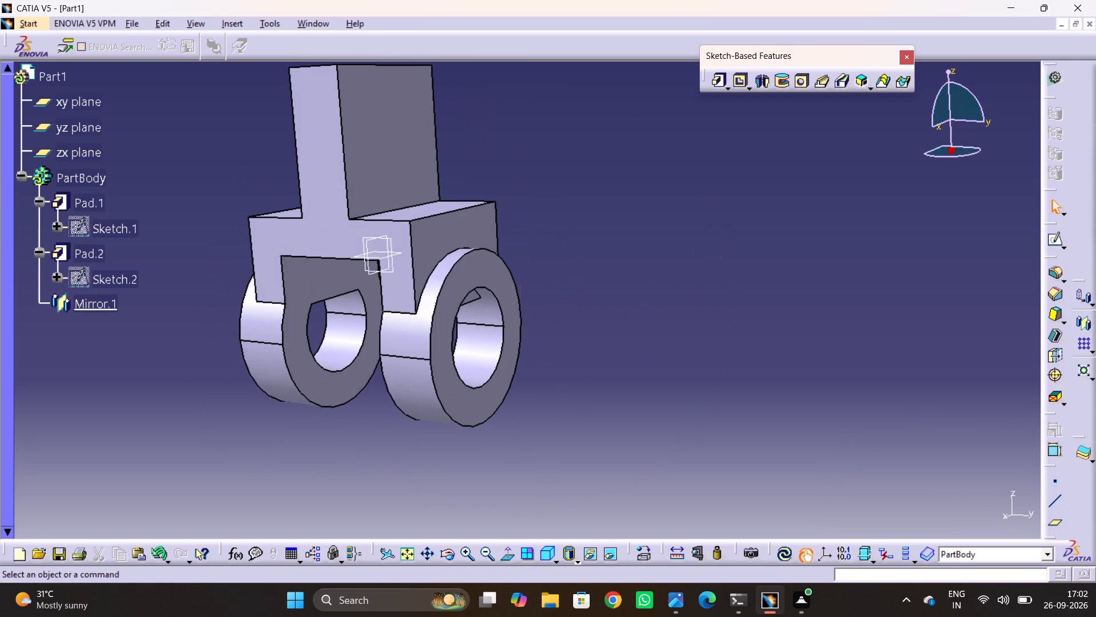
pyautogui.keyDown('ctrl'); pyautogui.moveTo(606, 257); pyautogui.dragTo(629, 301, button='middle'); pyautogui.keyUp('ctrl')
pyautogui.moveTo(558, 332); pyautogui.dragTo(622, 342, button='middle')
pyautogui.moveTo(562, 330); pyautogui.dragTo(620, 340)
pyautogui.moveTo(663, 331); pyautogui.dragTo(694, 375, button='middle')
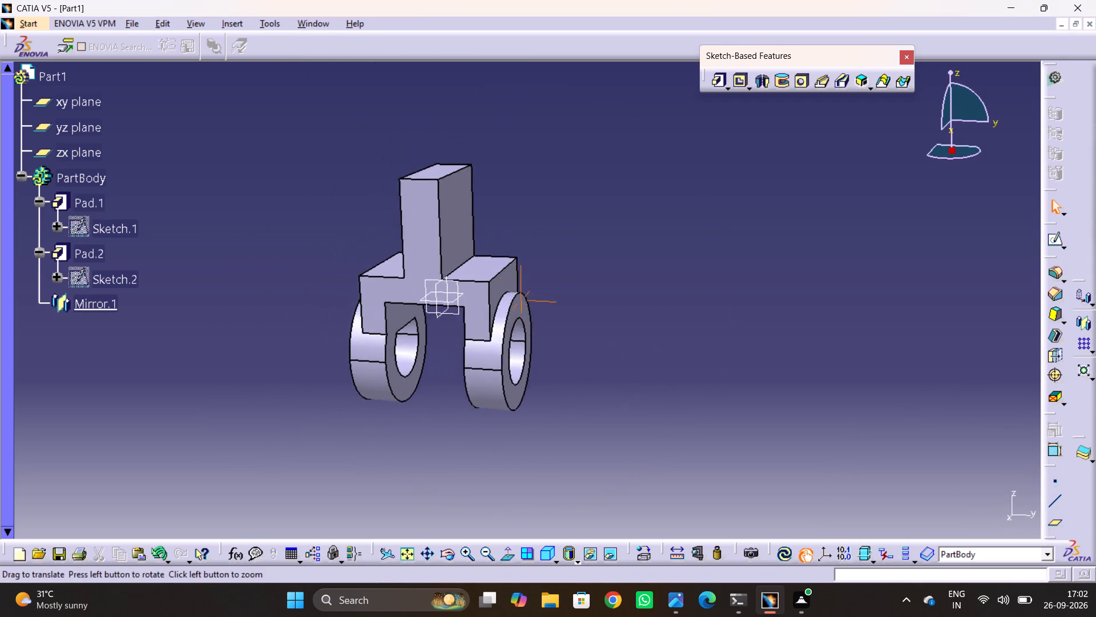
pyautogui.moveTo(694, 375); pyautogui.dragTo(699, 385, button='middle')
pyautogui.hotkey('alt', 'Tab')
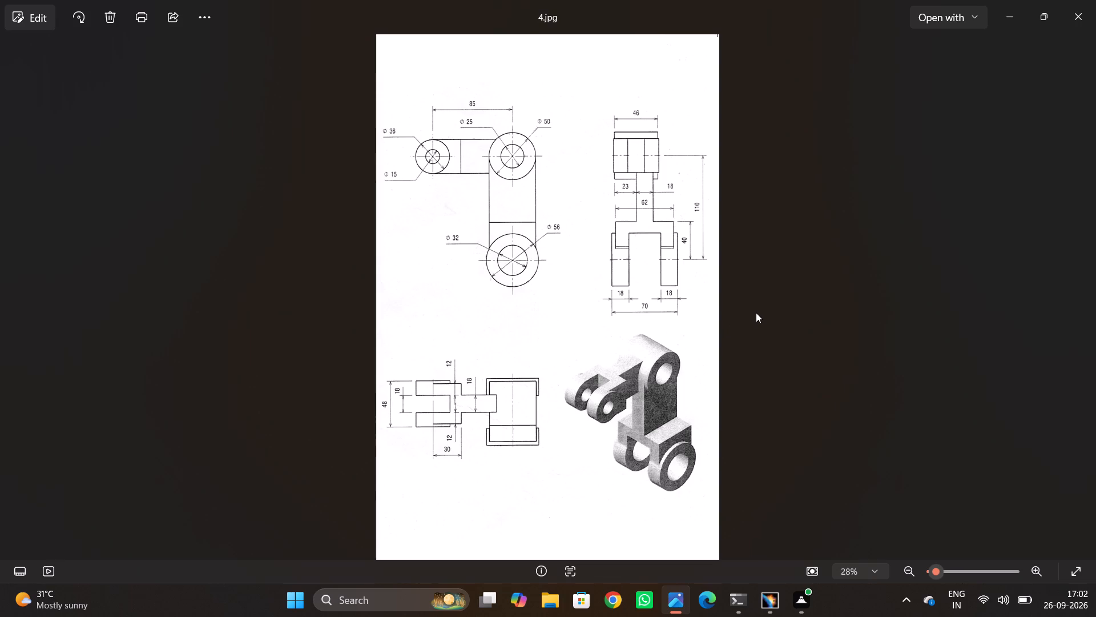
pyautogui.hotkey('alt', 'Tab')
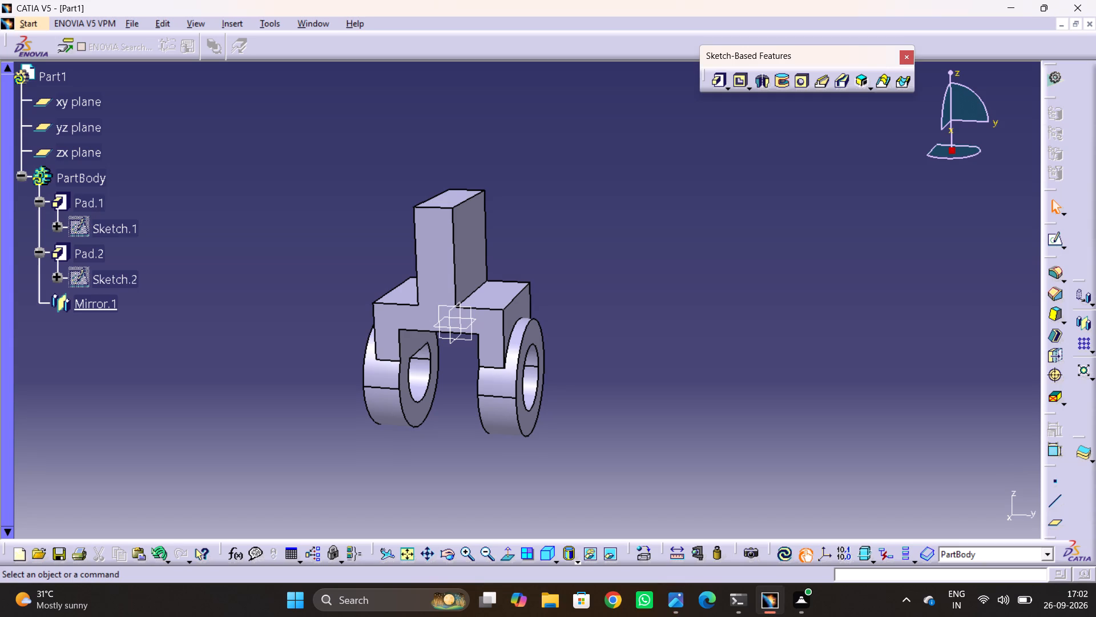
# Start a sketch on the zx plane and draw a circle above the stem, centred on the vertical axis about 96 mm above the origin.
pyautogui.click(450, 339)
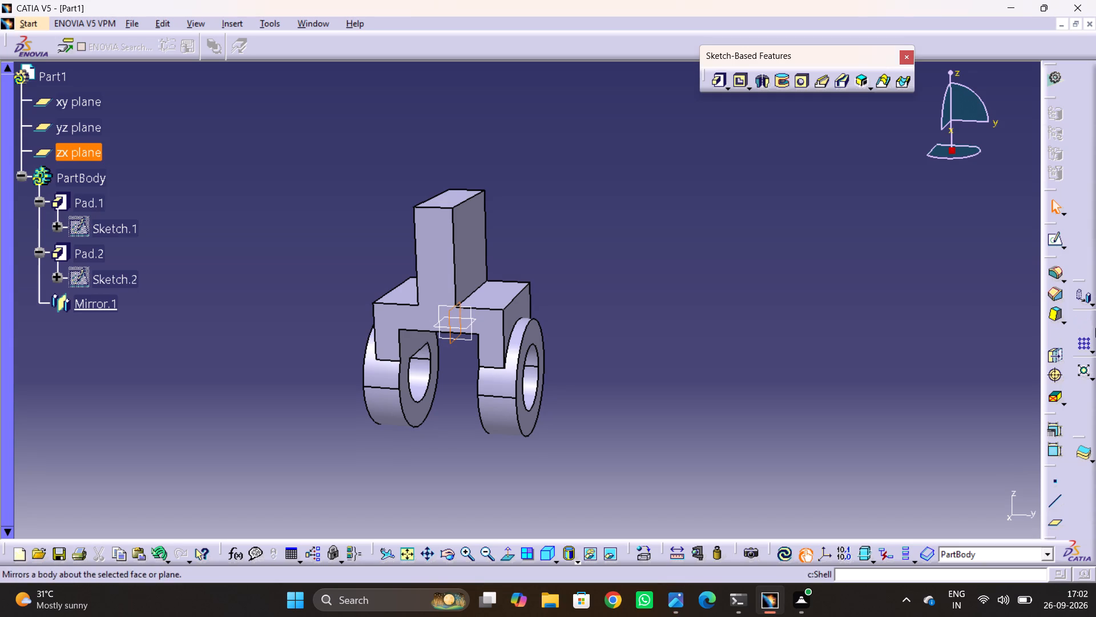
pyautogui.click(1053, 247)
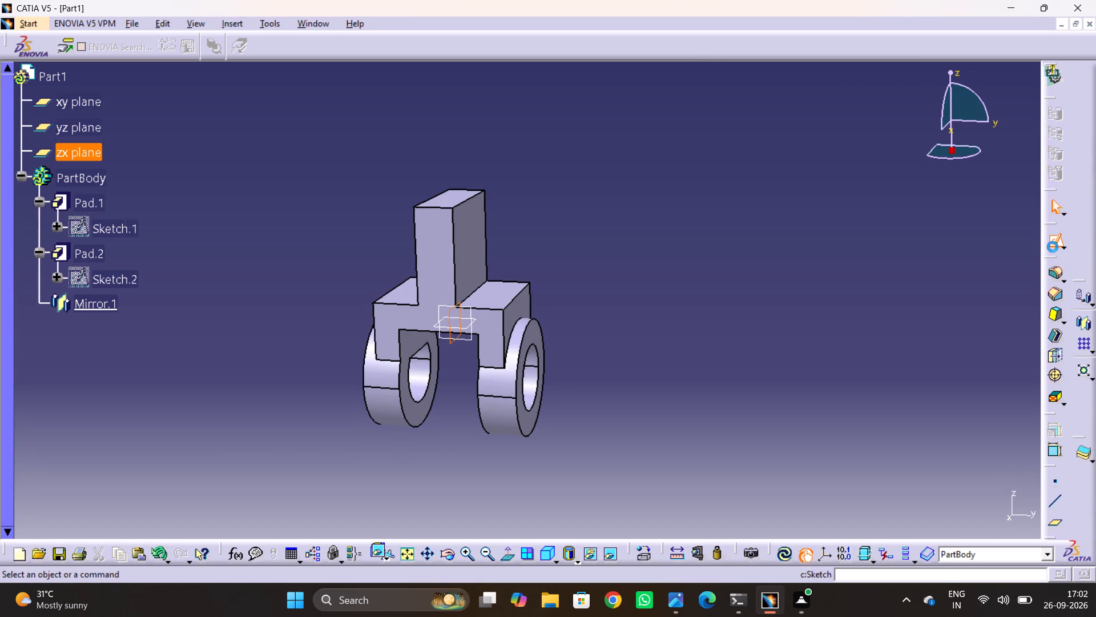
pyautogui.moveTo(632, 248); pyautogui.dragTo(817, 350, button='middle')
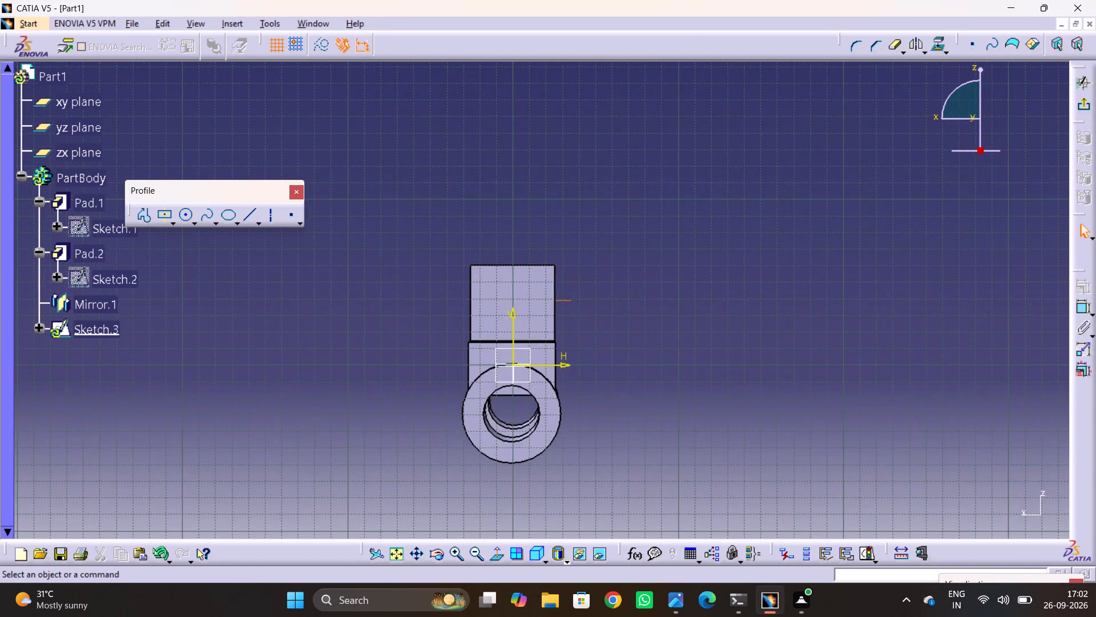
pyautogui.keyDown('ctrl'); pyautogui.moveTo(515, 324); pyautogui.dragTo(544, 234, button='middle'); pyautogui.keyUp('ctrl')
pyautogui.moveTo(609, 259); pyautogui.dragTo(701, 198, button='middle')
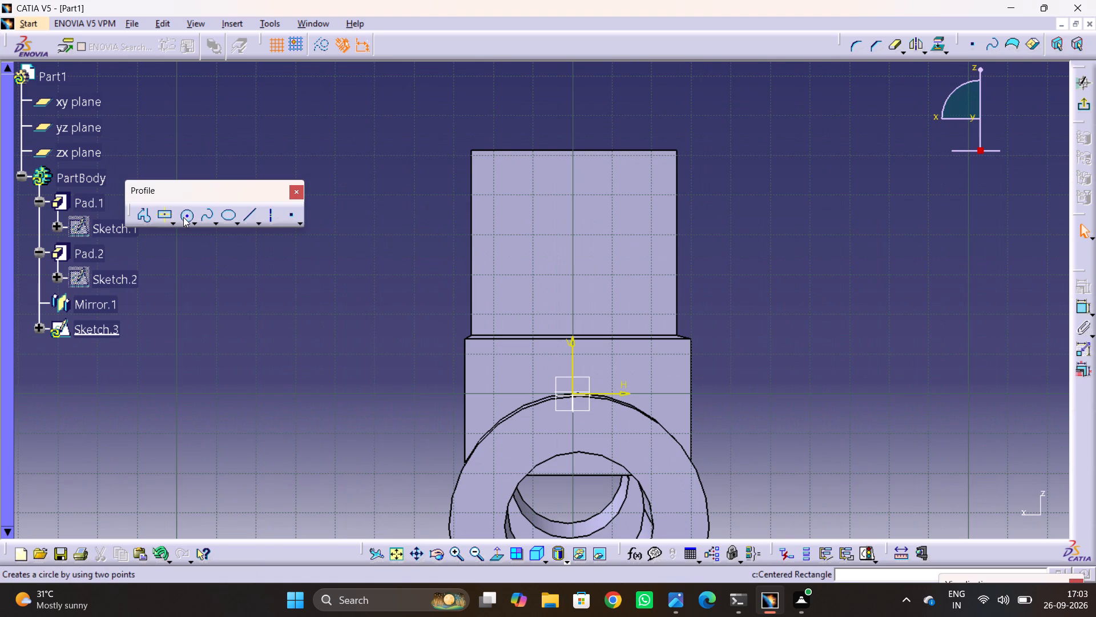
pyautogui.click(185, 217)
pyautogui.moveTo(542, 166); pyautogui.dragTo(557, 339, button='middle')
pyautogui.moveTo(594, 258); pyautogui.dragTo(597, 285, button='middle')
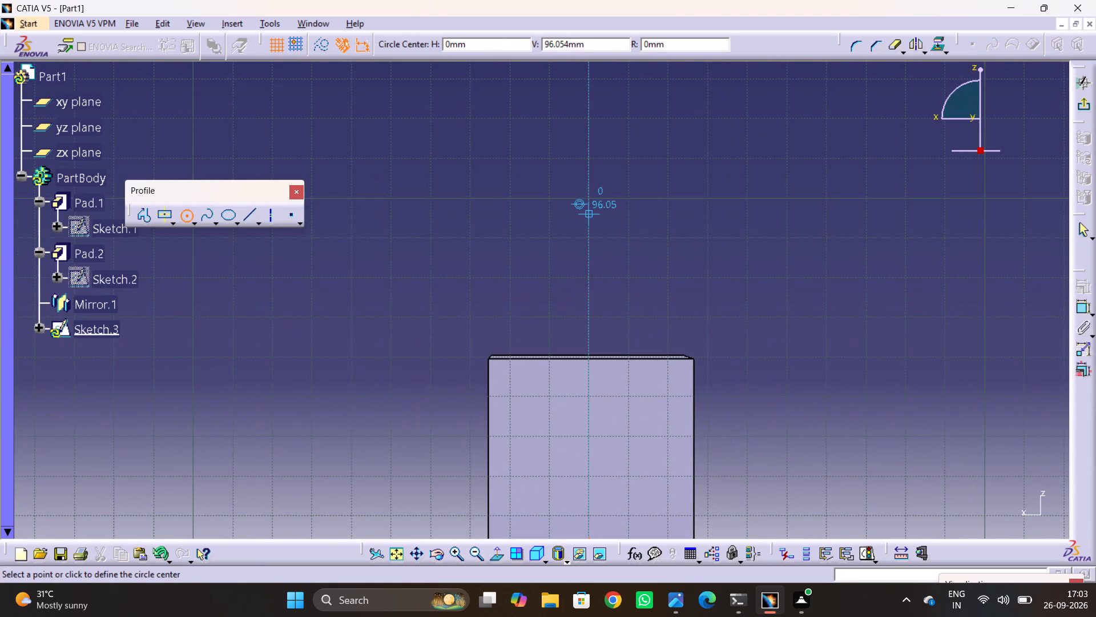
pyautogui.click(588, 213)
pyautogui.click(594, 272)
# Check drawing 4.jpg and dimension the circle above the stem with a diameter of 50 mm.
pyautogui.hotkey('alt', 'Tab')
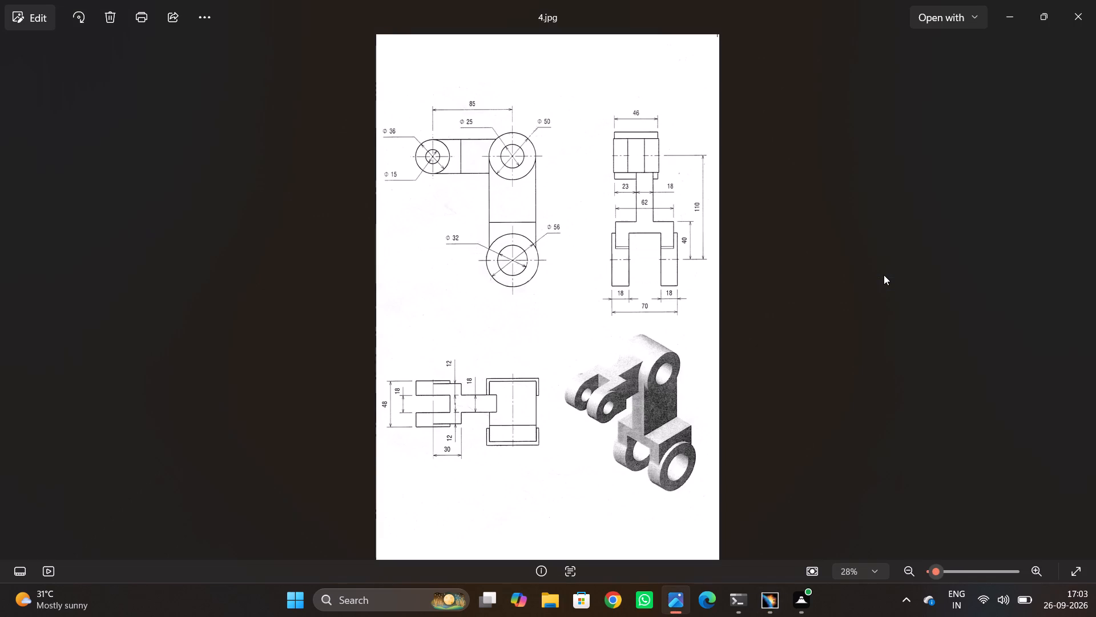
pyautogui.hotkey('alt', 'Tab')
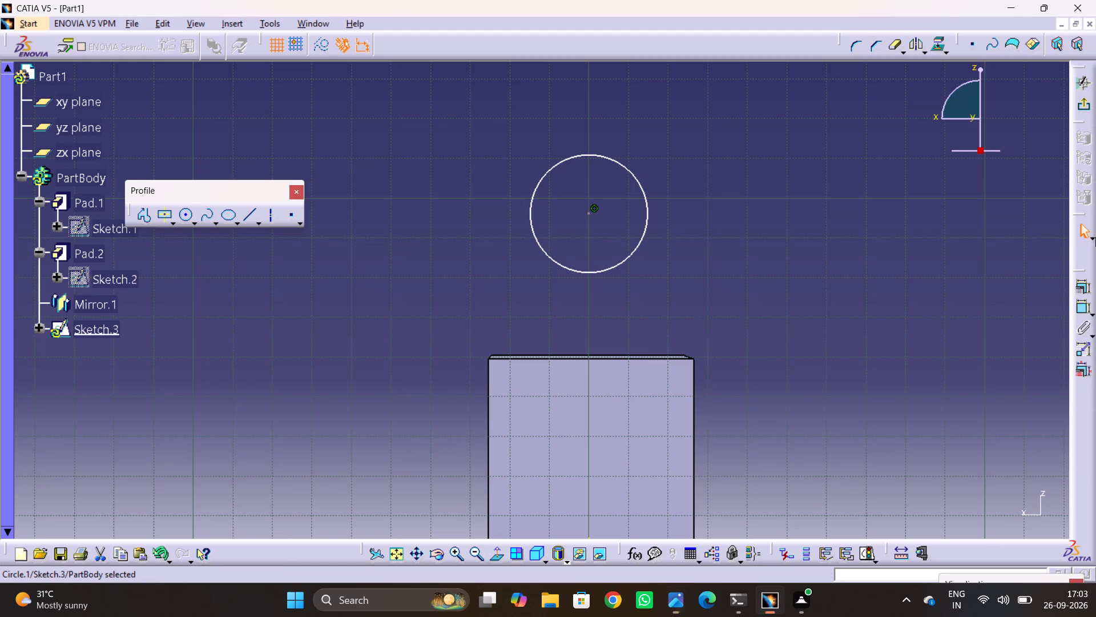
pyautogui.click(1079, 304)
pyautogui.click(577, 242)
pyautogui.doubleClick(577, 247)
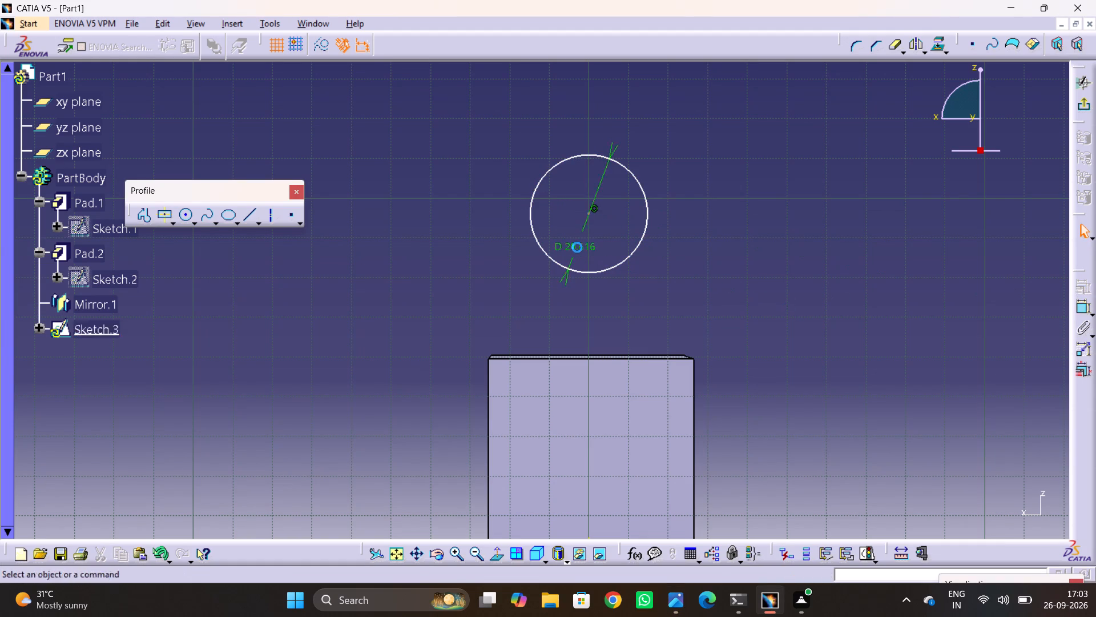
pyautogui.write('50')
pyautogui.press('Return')
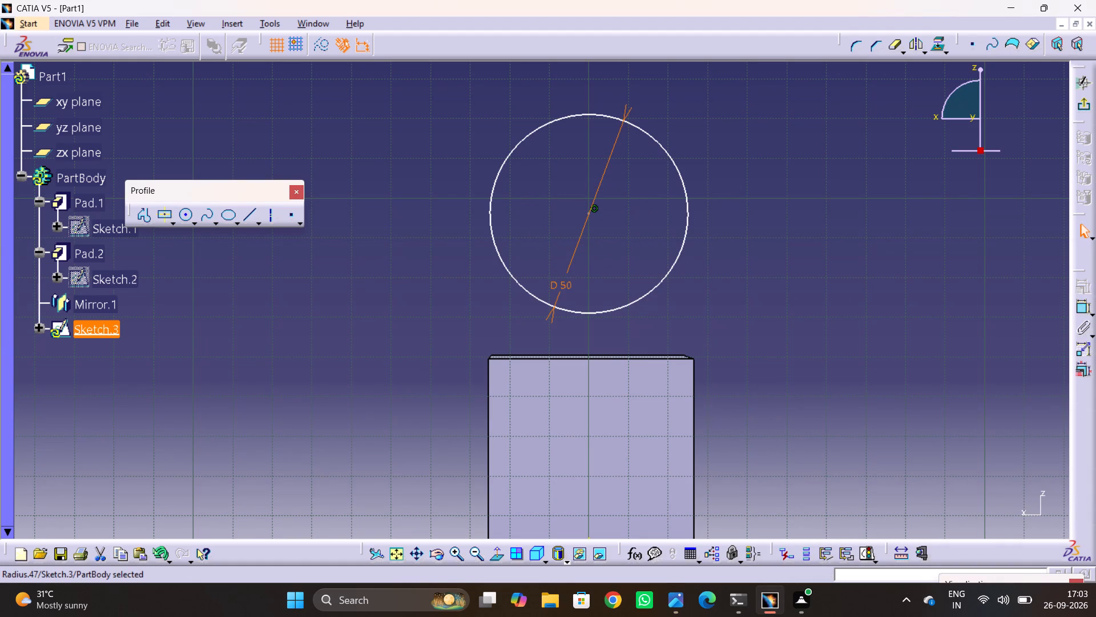
pyautogui.click(840, 382)
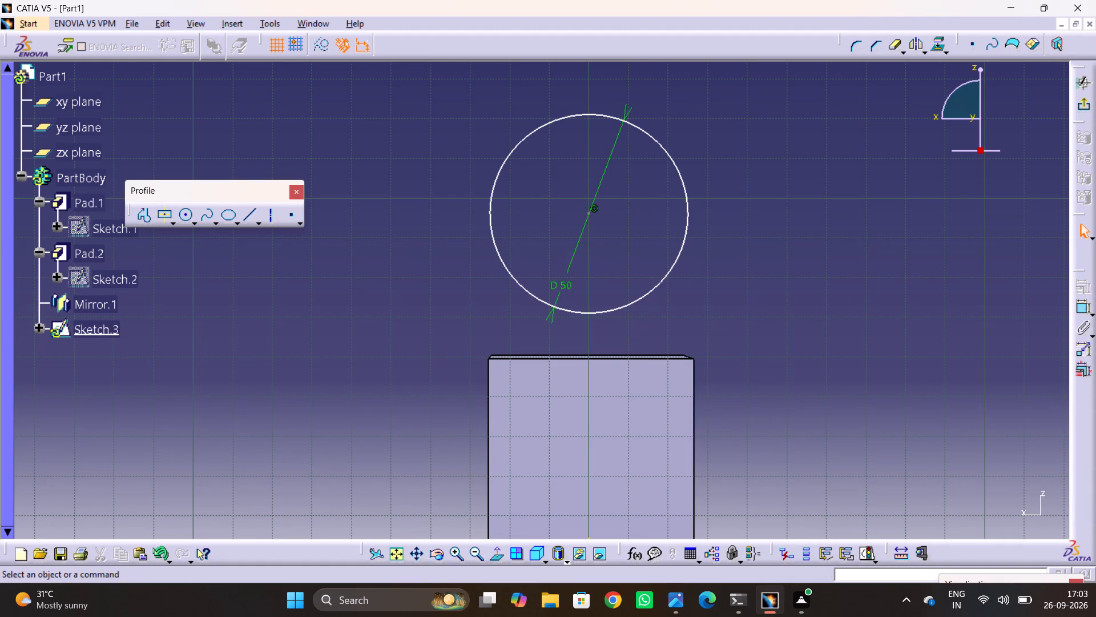
# Check drawing 4.jpg and constrain the circle's centre 70 mm above the top edge of the fork bridge.
pyautogui.hotkey('alt', 'Tab')
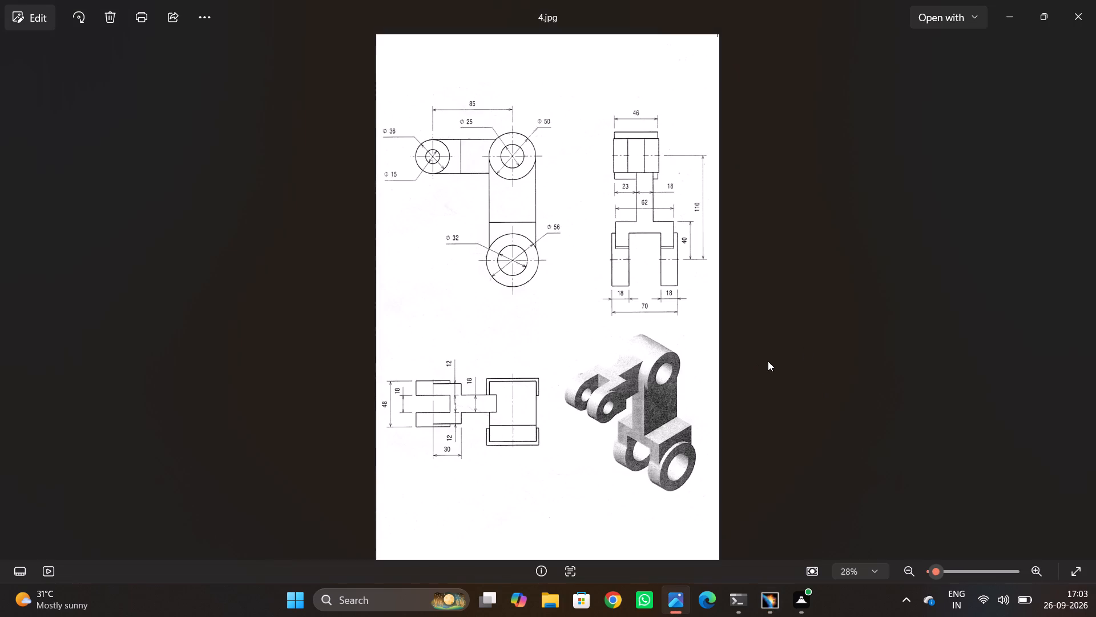
pyautogui.hotkey('alt', 'Tab')
pyautogui.keyDown('ctrl'); pyautogui.moveTo(788, 349); pyautogui.dragTo(796, 416, button='middle'); pyautogui.keyUp('ctrl')
pyautogui.moveTo(707, 412); pyautogui.dragTo(702, 362, button='middle')
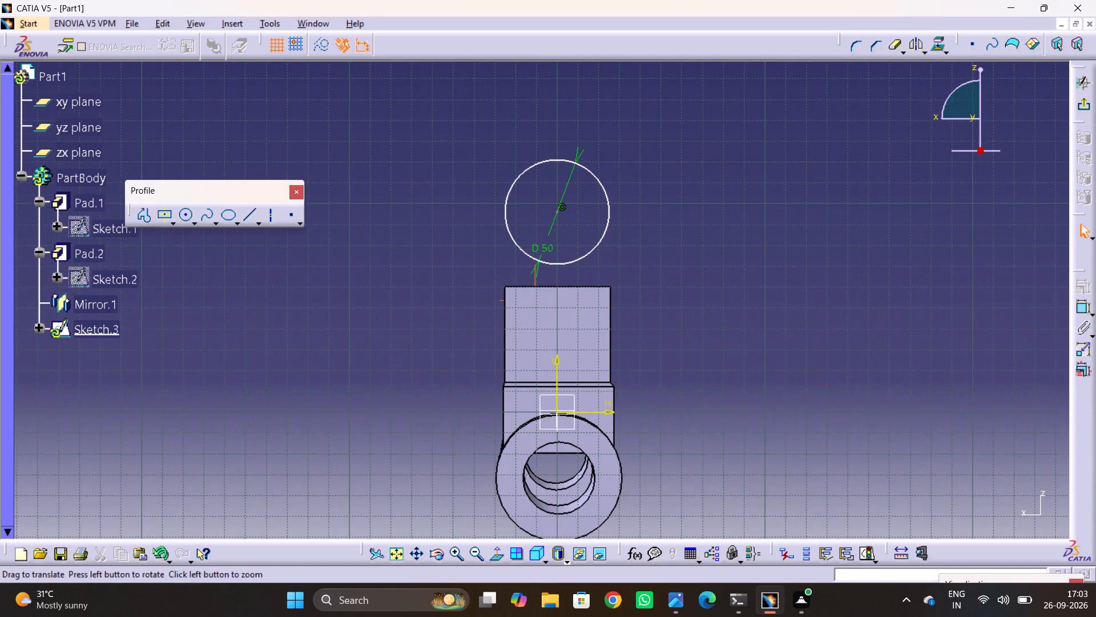
pyautogui.moveTo(702, 362); pyautogui.dragTo(702, 361, button='middle')
pyautogui.hotkey('alt', 'Tab')
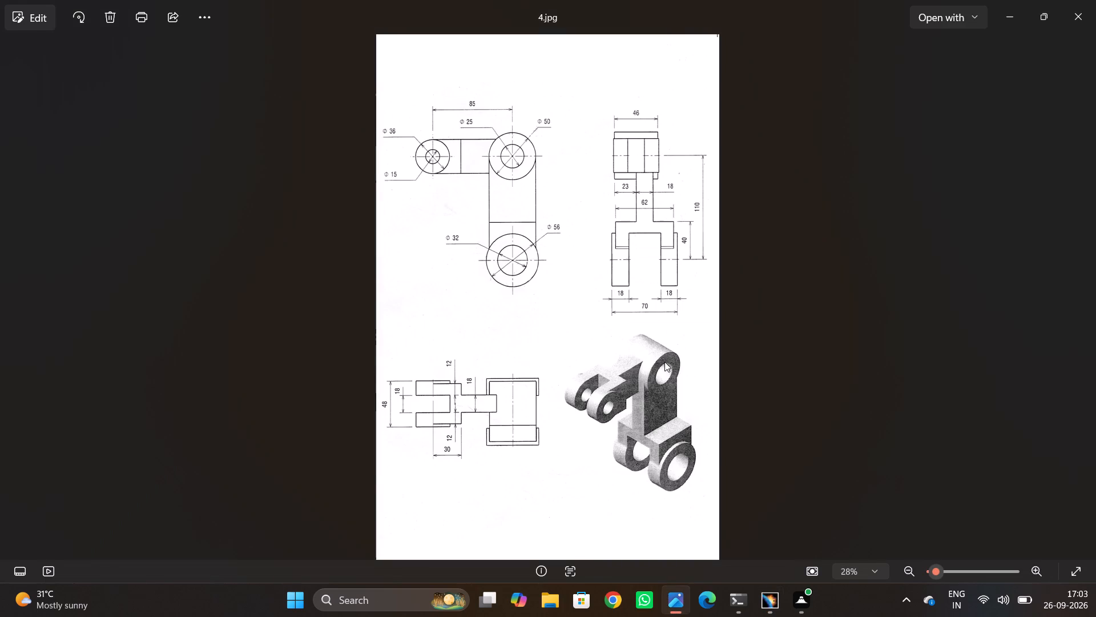
pyautogui.hotkey('alt', 'Tab')
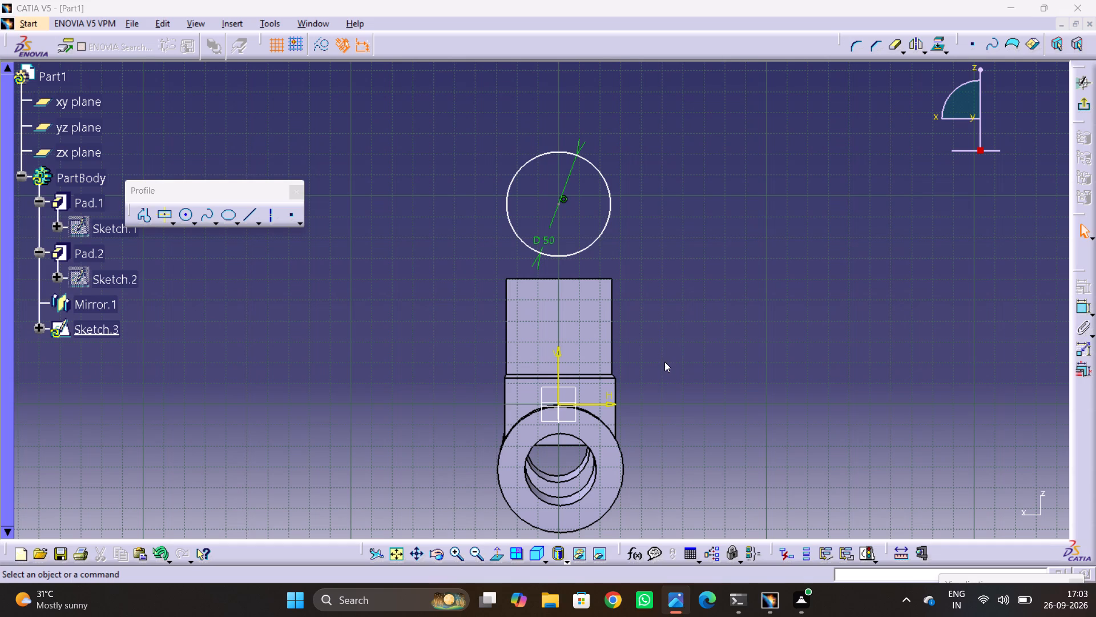
pyautogui.click(1082, 310)
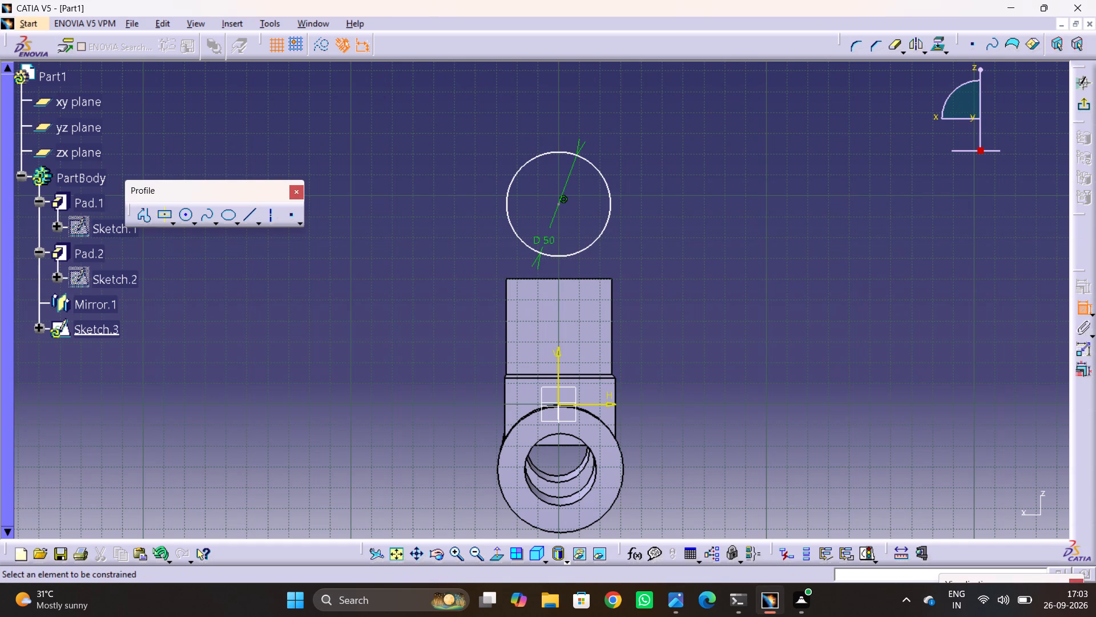
pyautogui.click(559, 205)
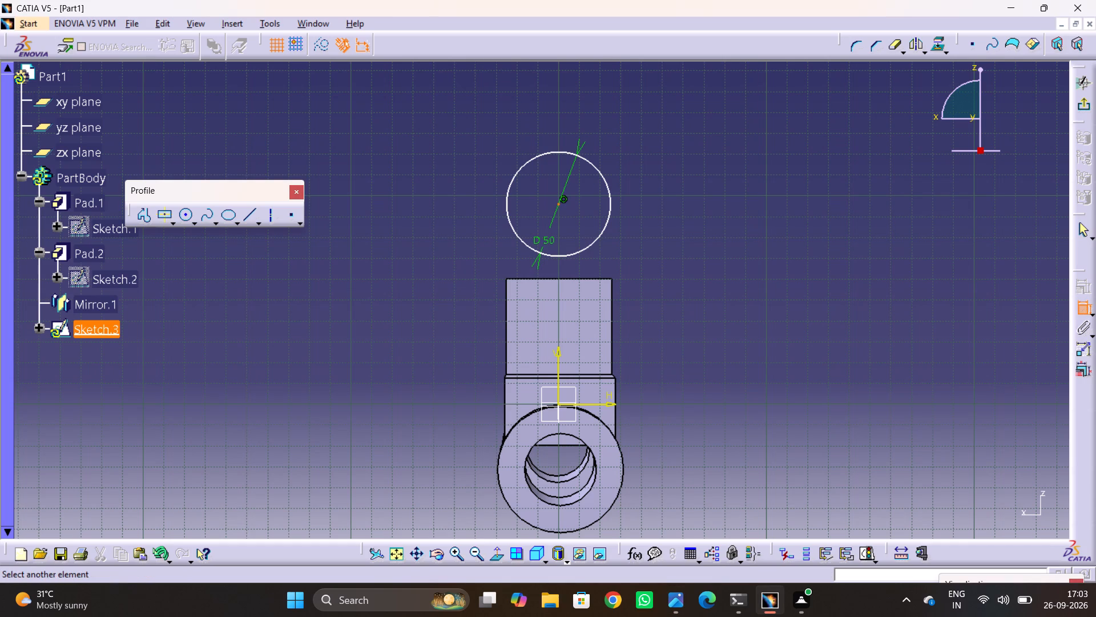
pyautogui.click(587, 376)
pyautogui.click(859, 327)
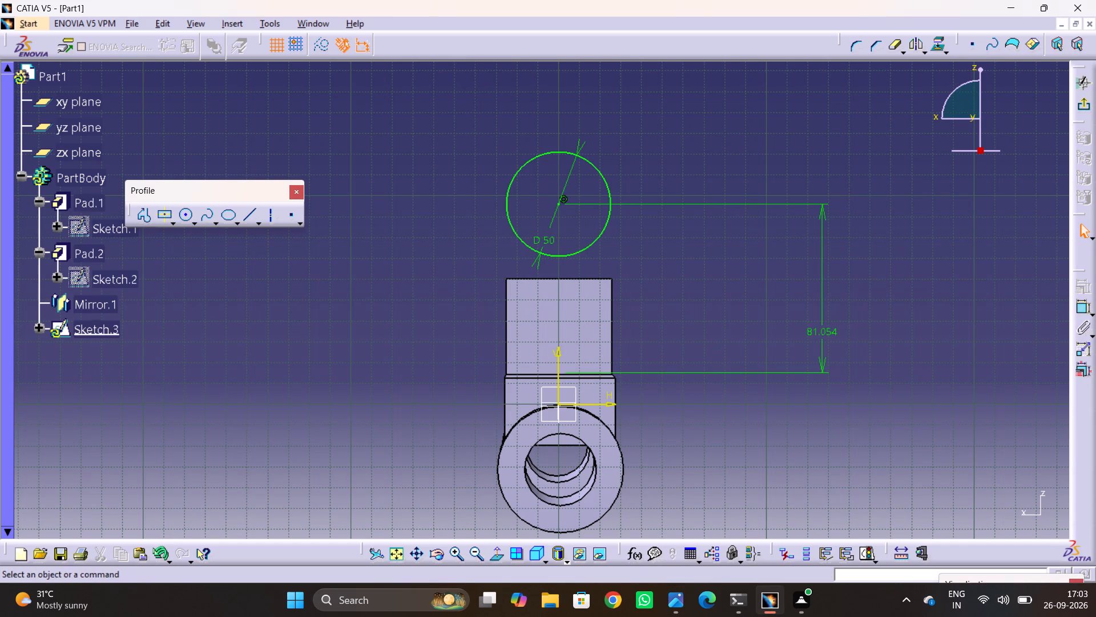
pyautogui.doubleClick(835, 331)
pyautogui.write('70')
pyautogui.press('Return')
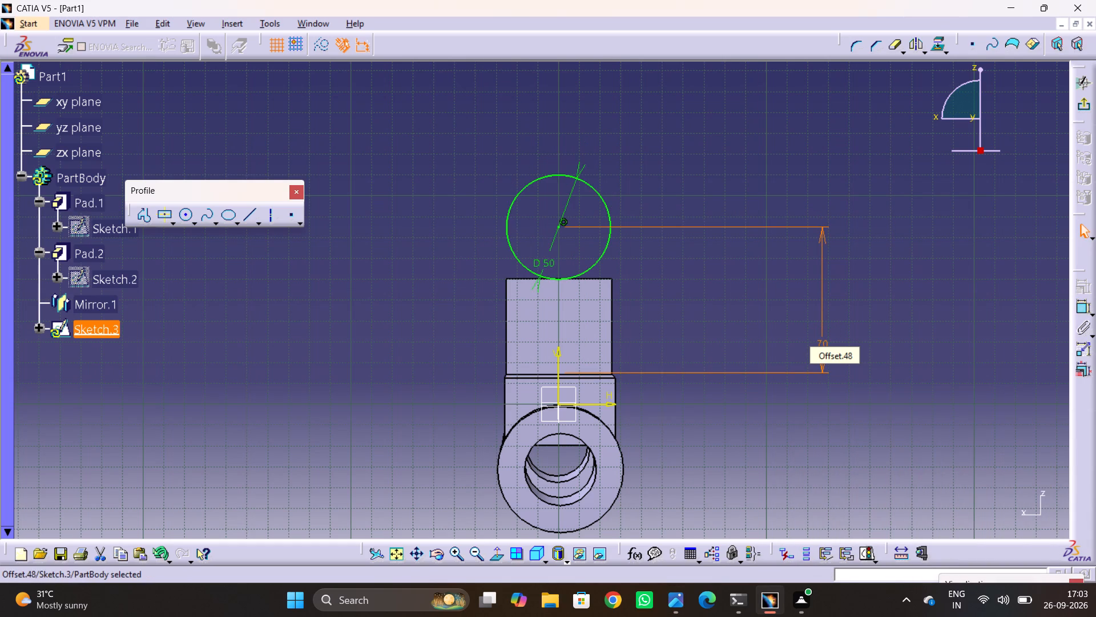
pyautogui.click(739, 284)
# Inspect the circle's position relative to the stem and compare it with drawing 4.jpg.
pyautogui.moveTo(644, 307); pyautogui.dragTo(708, 322, button='middle')
pyautogui.moveTo(639, 307); pyautogui.dragTo(708, 322)
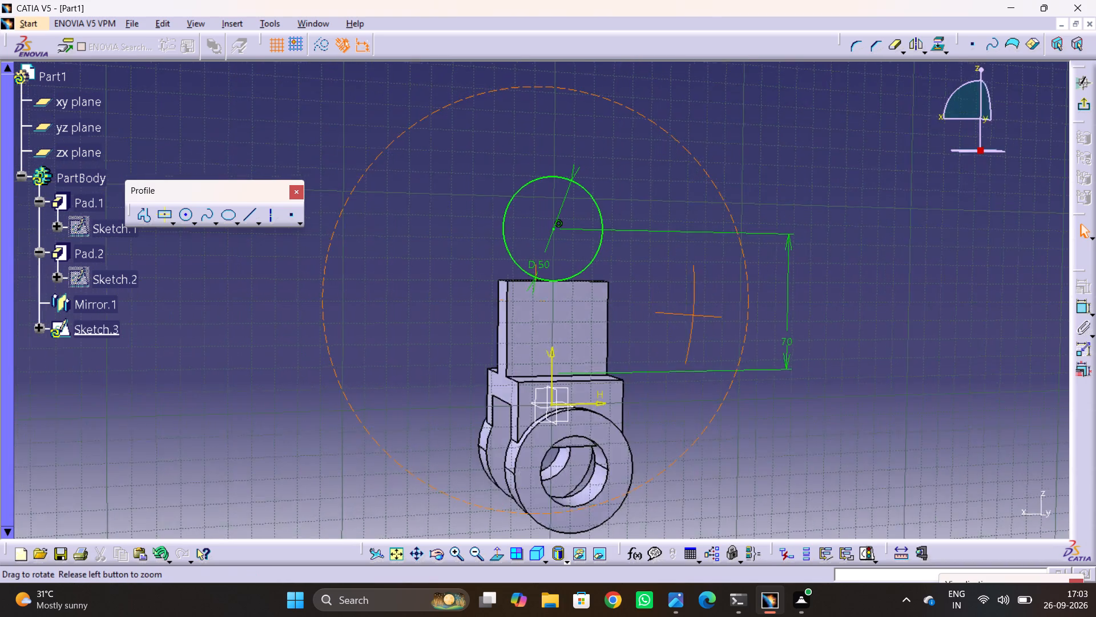
pyautogui.moveTo(708, 322); pyautogui.dragTo(675, 346)
pyautogui.moveTo(708, 322); pyautogui.dragTo(675, 346, button='middle')
pyautogui.hotkey('alt', 'Tab')
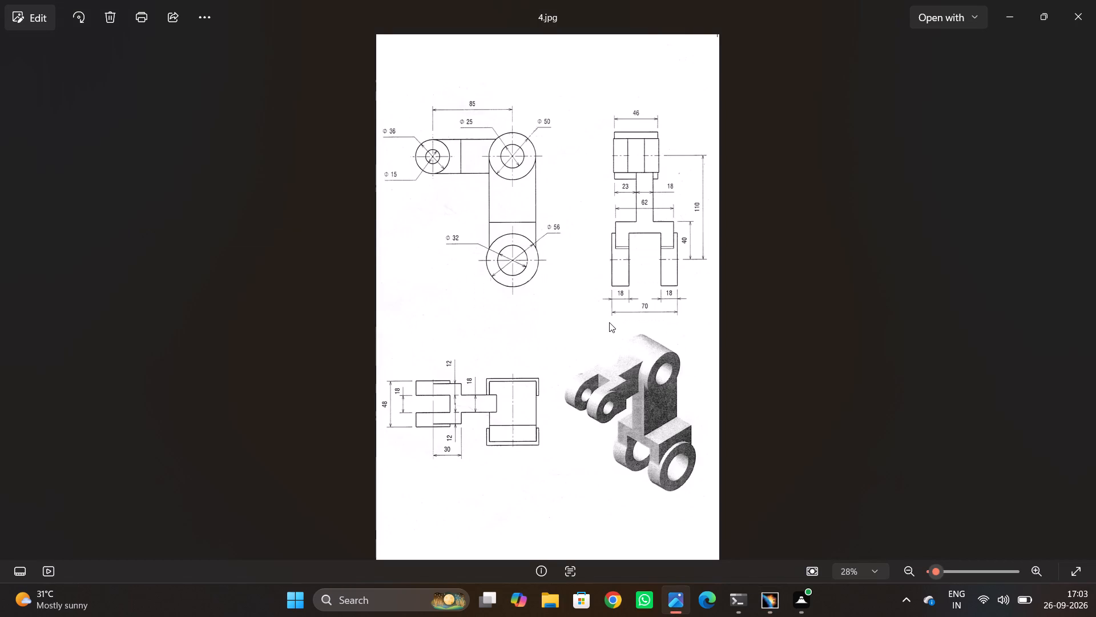
pyautogui.hotkey('alt', 'Tab')
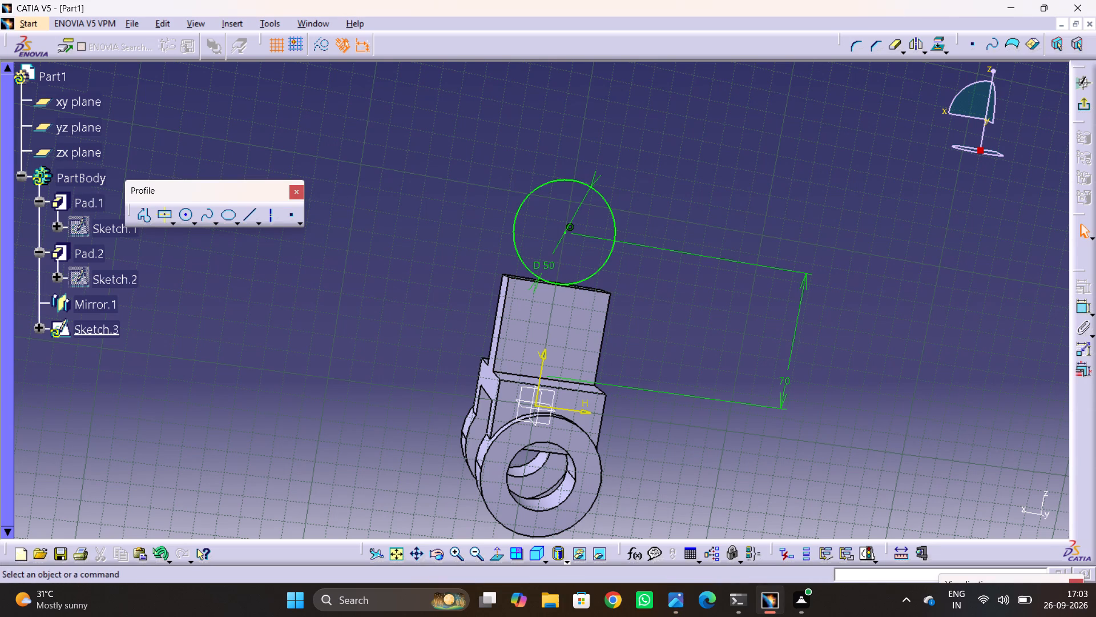
# Draw a circle concentric with the 50 mm circle above the stem, dimension its diameter as 25 mm, and finish the sketch.
pyautogui.click(188, 212)
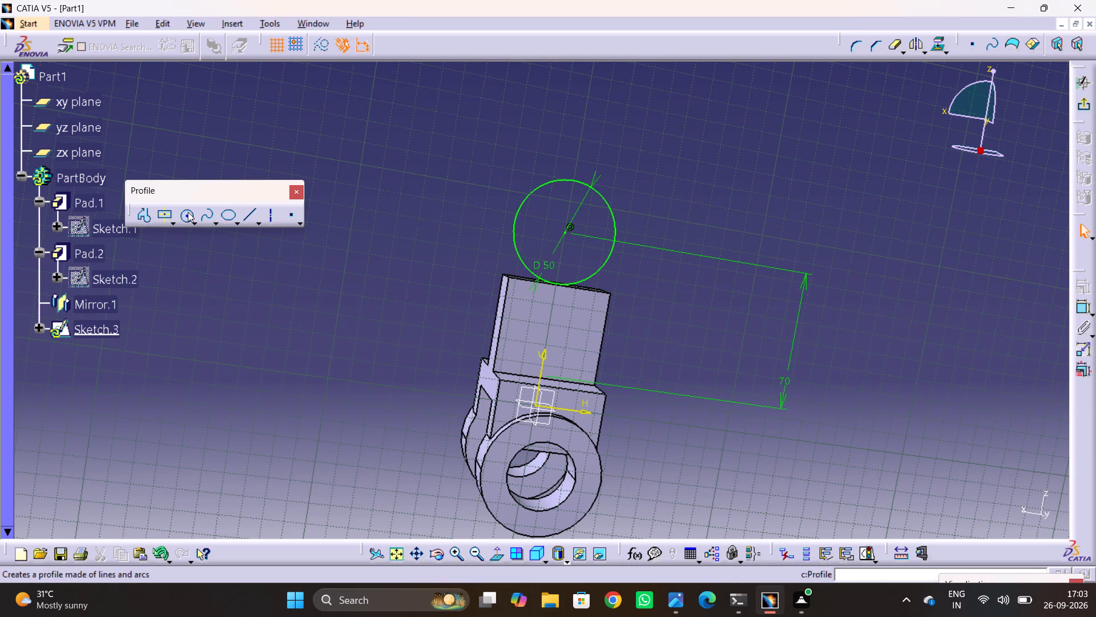
pyautogui.click(567, 230)
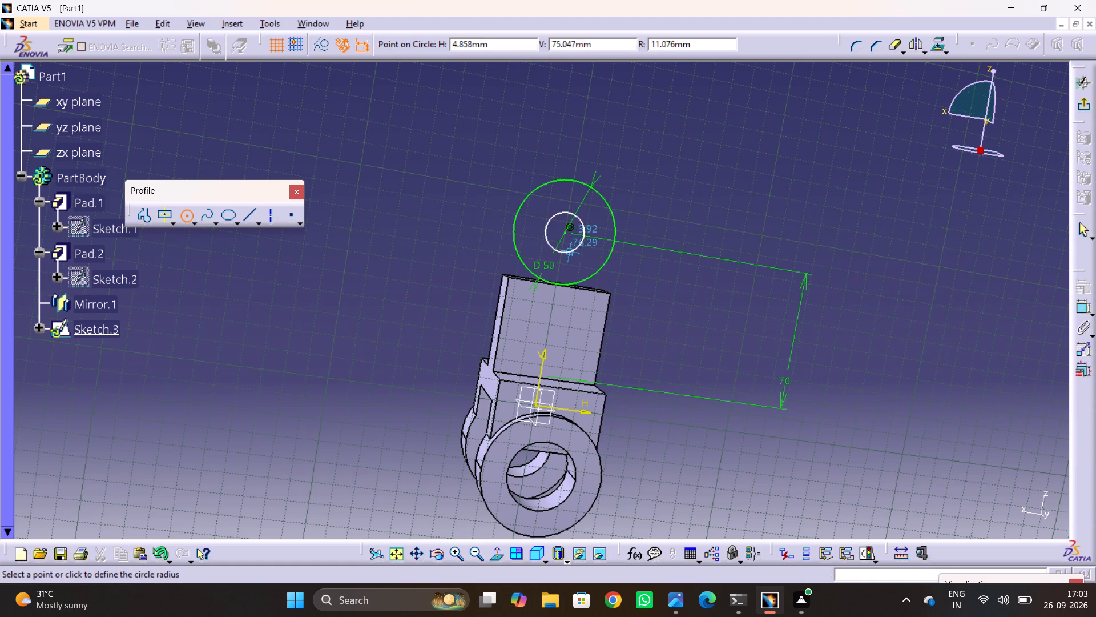
pyautogui.click(571, 255)
pyautogui.click(1086, 315)
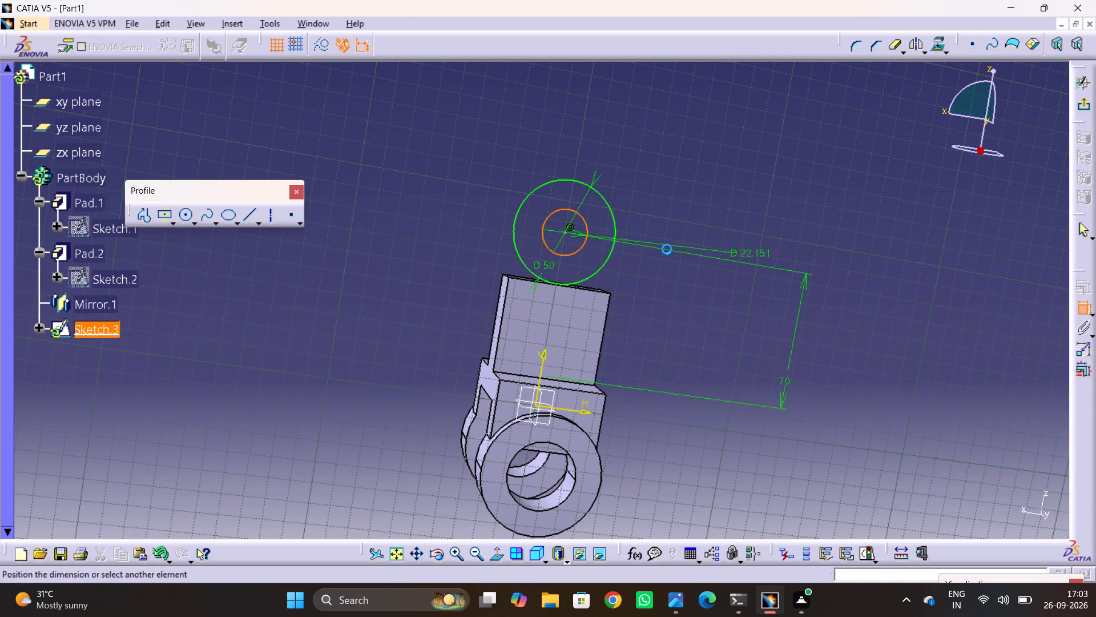
pyautogui.click(659, 210)
pyautogui.doubleClick(660, 209)
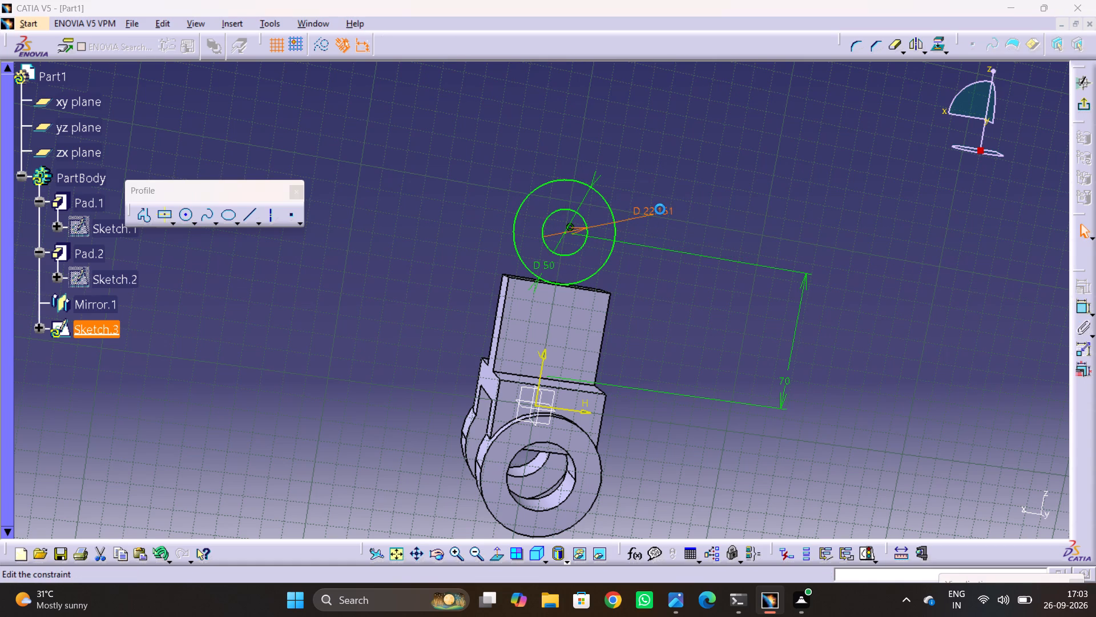
pyautogui.write('25')
pyautogui.press('Return')
pyautogui.click(819, 193)
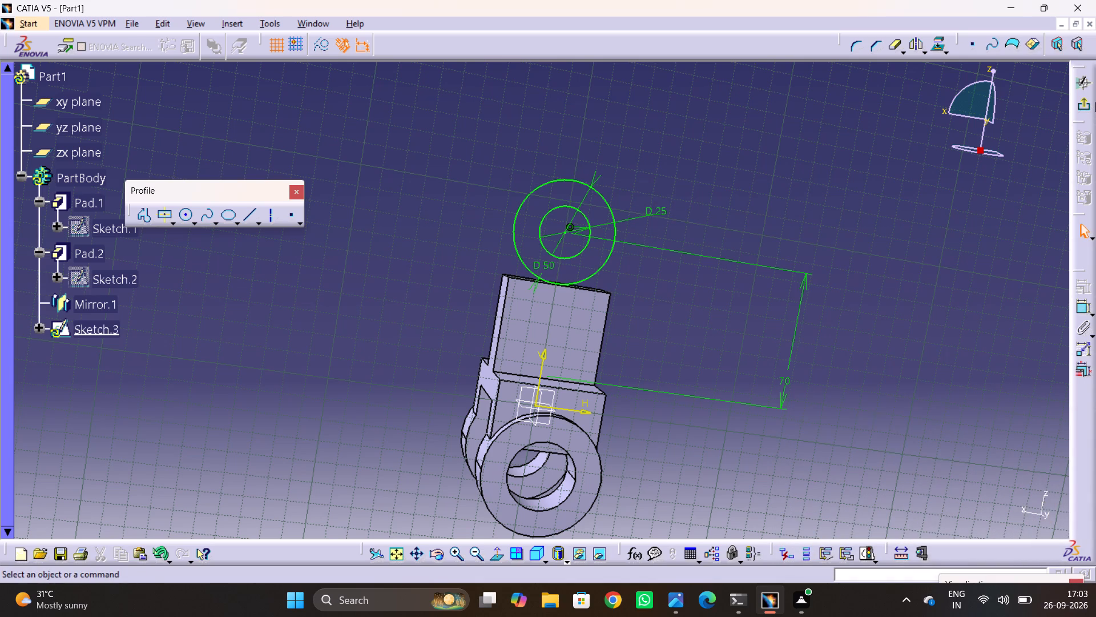
pyautogui.click(1082, 107)
# Check drawing 4.jpg and pad the boss's two-circle sketch with a 23 mm length and mirrored extent.
pyautogui.hotkey('alt', 'Tab')
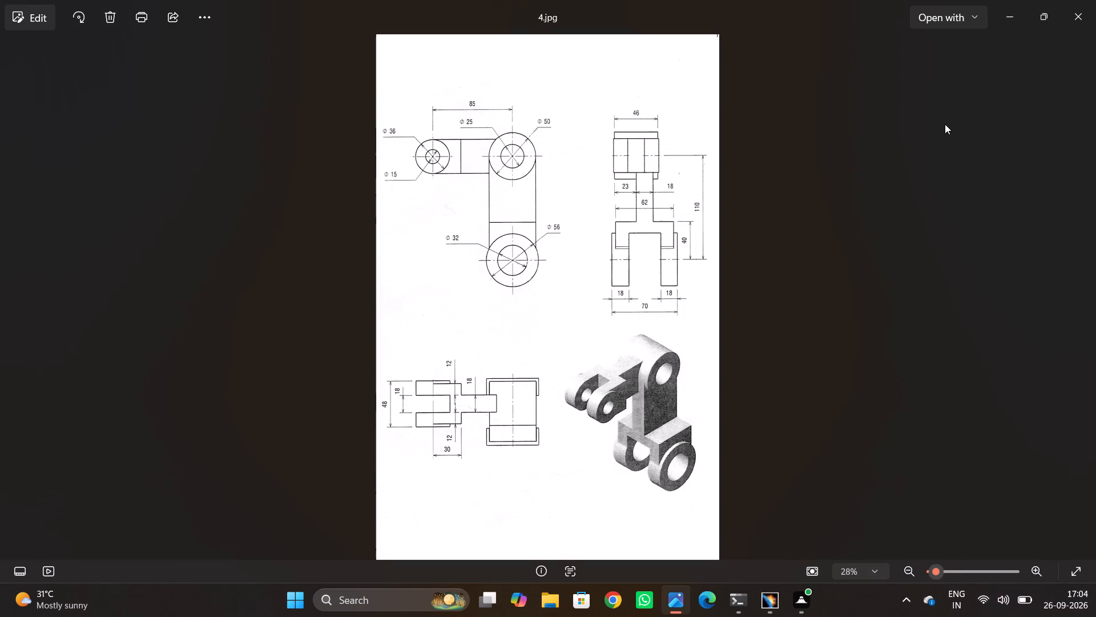
pyautogui.hotkey('alt', 'Tab')
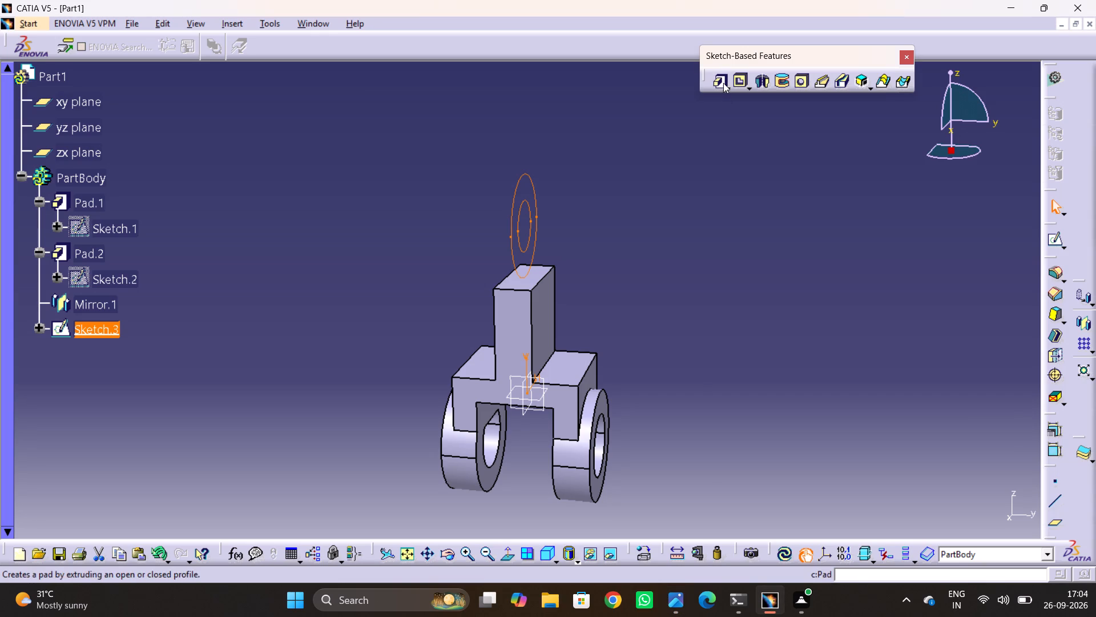
pyautogui.click(723, 83)
pyautogui.hotkey('alt', 'Tab')
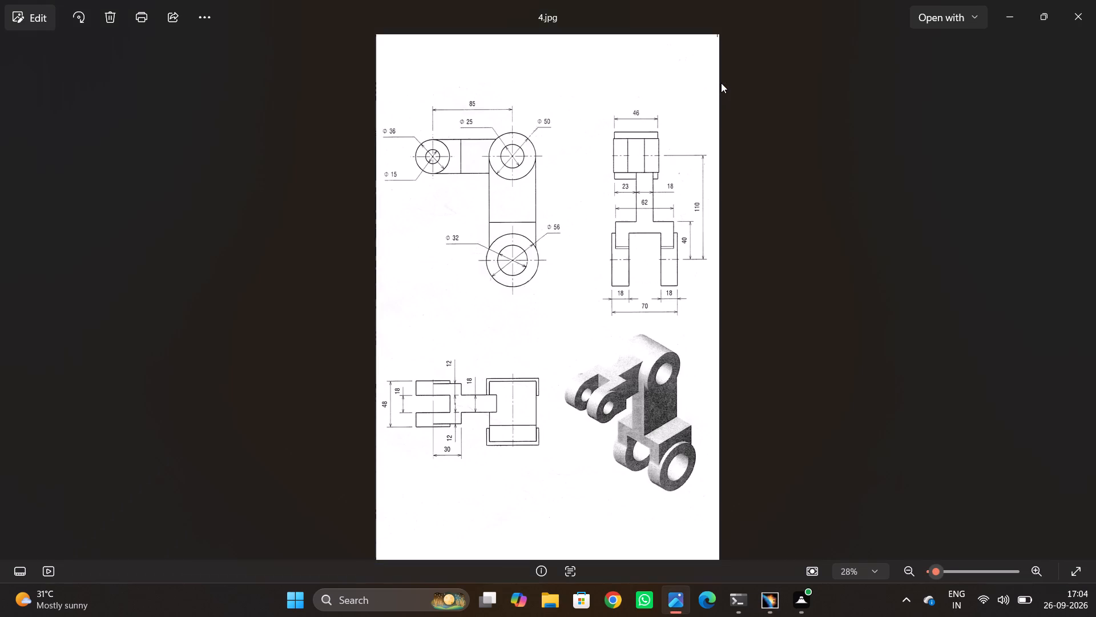
pyautogui.hotkey('alt', 'Tab')
pyautogui.write('46')
pyautogui.doubleClick(944, 346)
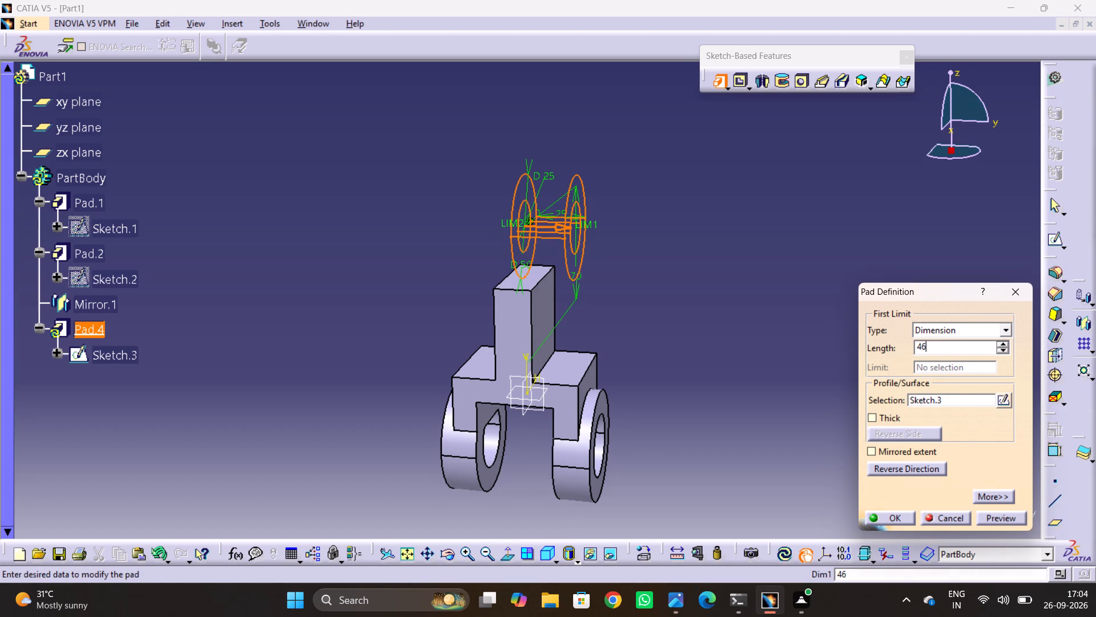
pyautogui.write('26')
pyautogui.press('BackSpace')
pyautogui.press('3')
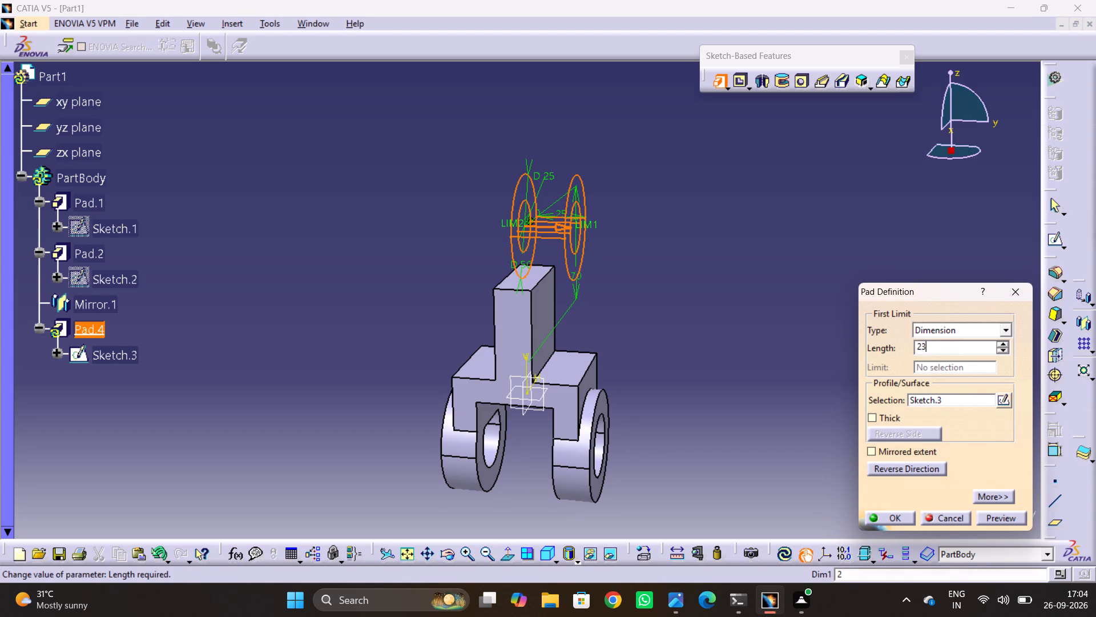
pyautogui.click(898, 442)
pyautogui.click(898, 455)
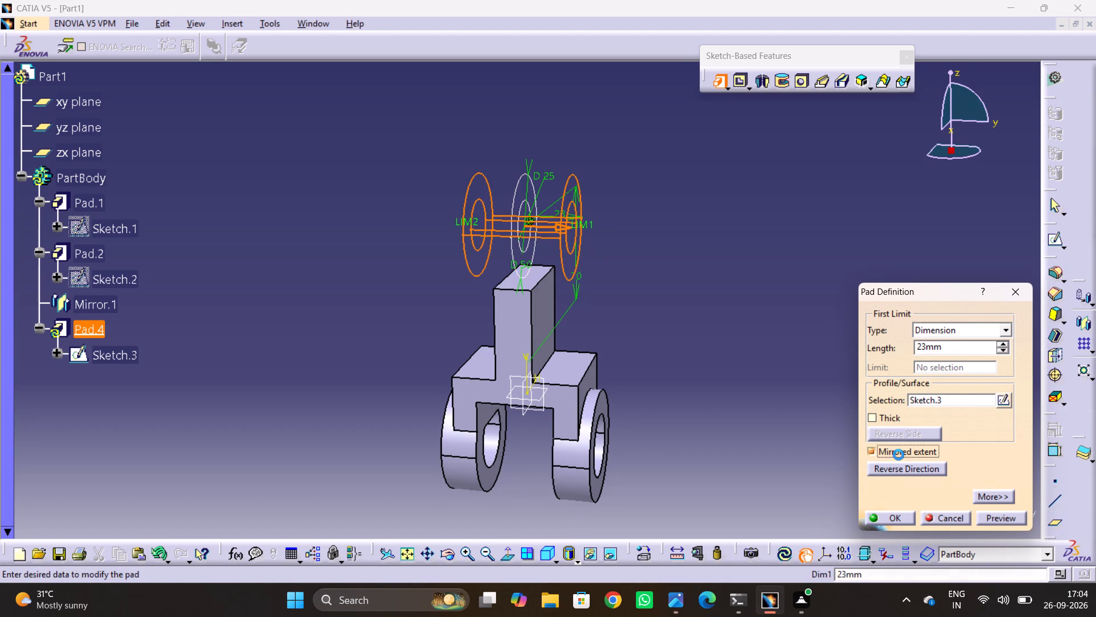
pyautogui.click(1007, 520)
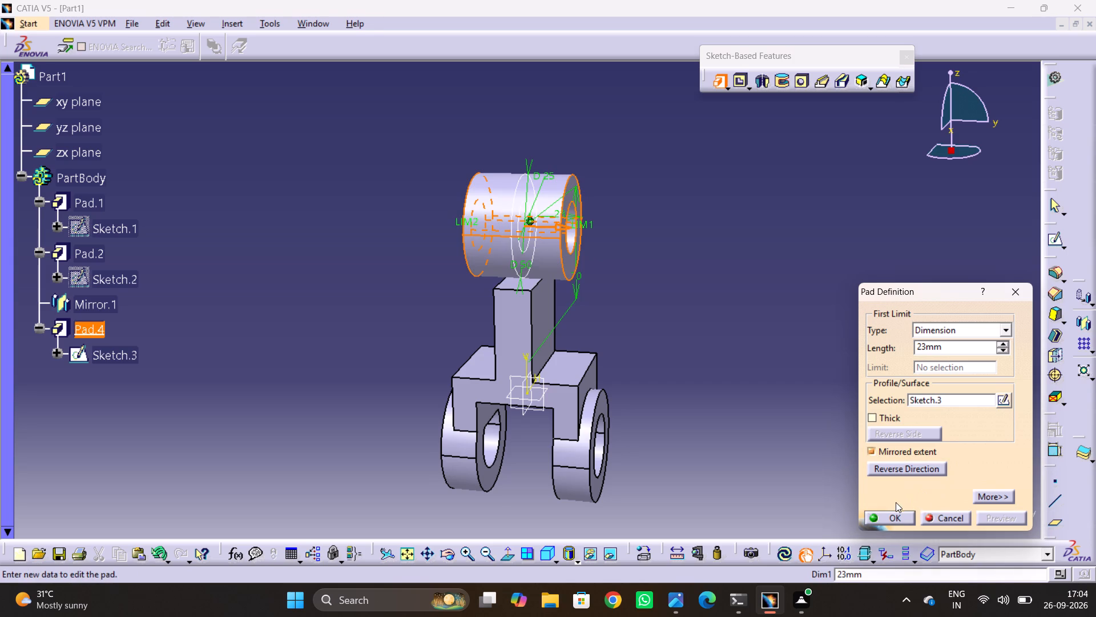
pyautogui.click(888, 513)
pyautogui.click(698, 324)
# Open the stem and fork pad's profile sketch, examine its stem dimensions, and close the pad definition without edits.
pyautogui.doubleClick(544, 318)
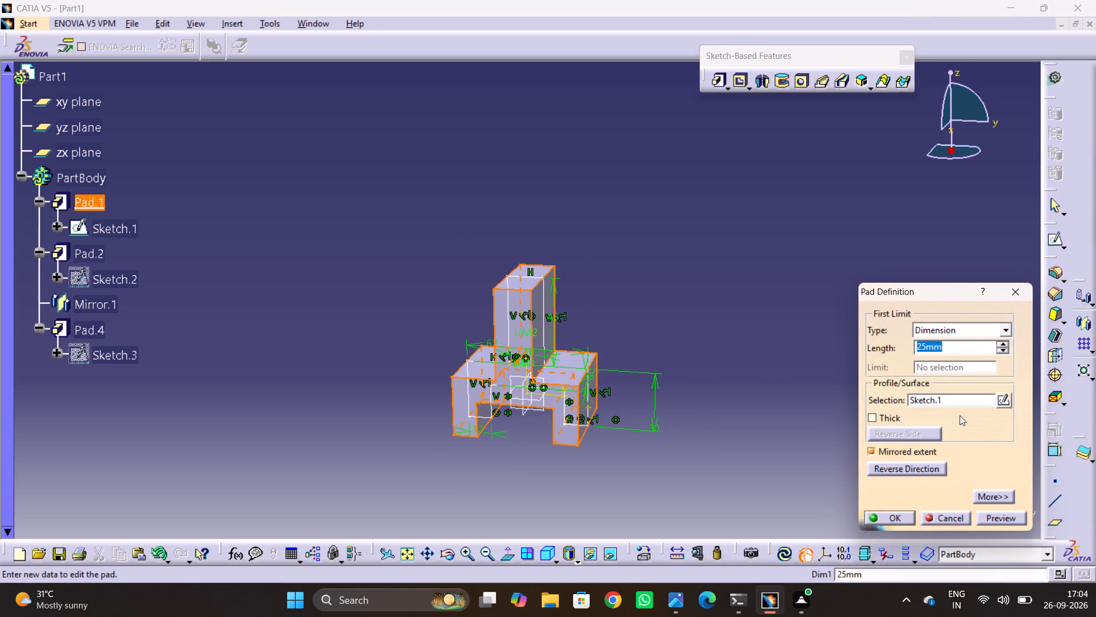
pyautogui.click(1004, 403)
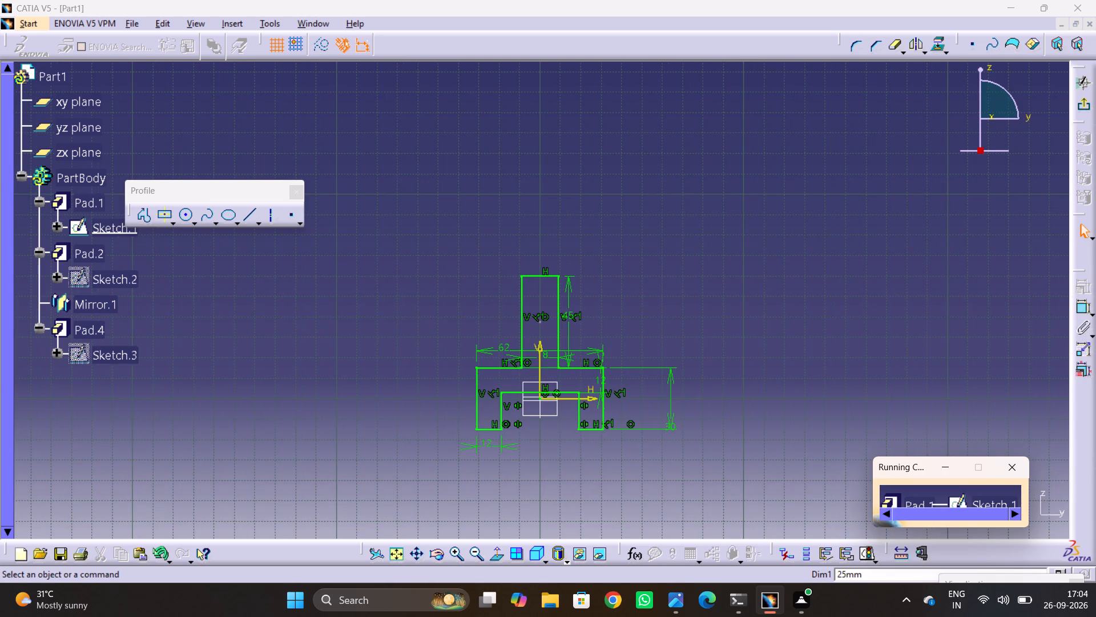
pyautogui.keyDown('ctrl'); pyautogui.moveTo(597, 281); pyautogui.dragTo(611, 231, button='middle'); pyautogui.keyUp('ctrl')
pyautogui.hotkey('alt', 'Tab')
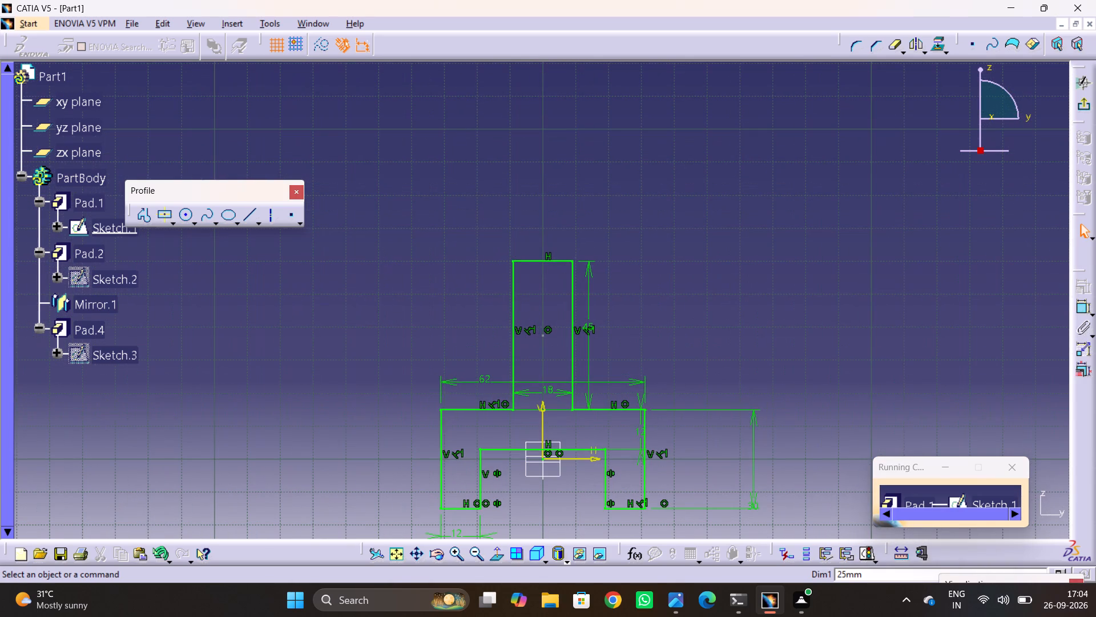
pyautogui.hotkey('alt', 'Tab')
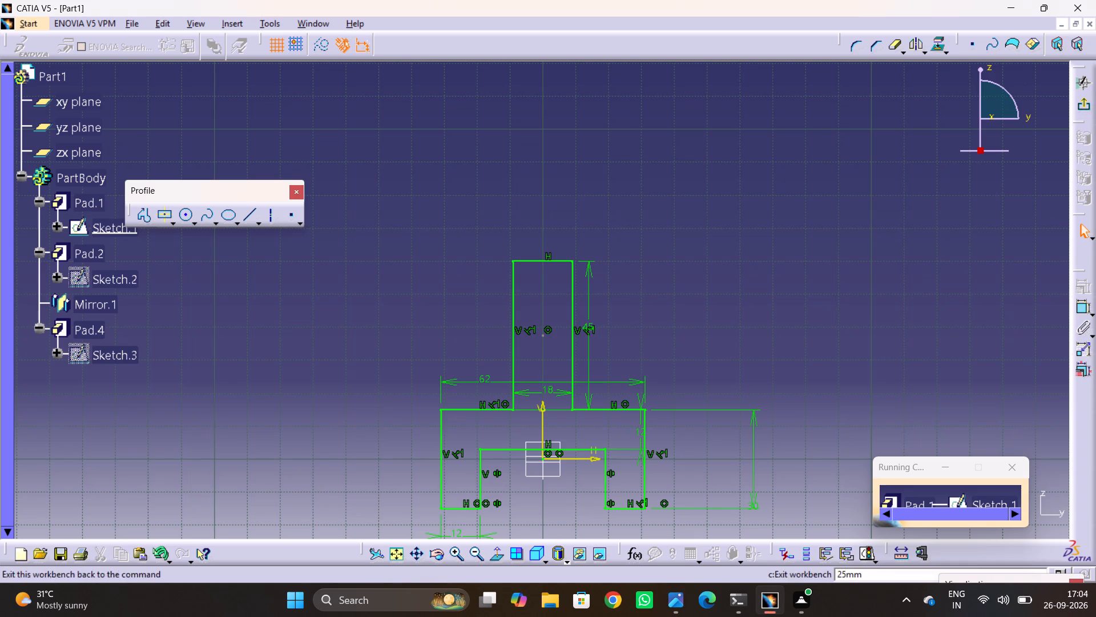
pyautogui.click(1090, 111)
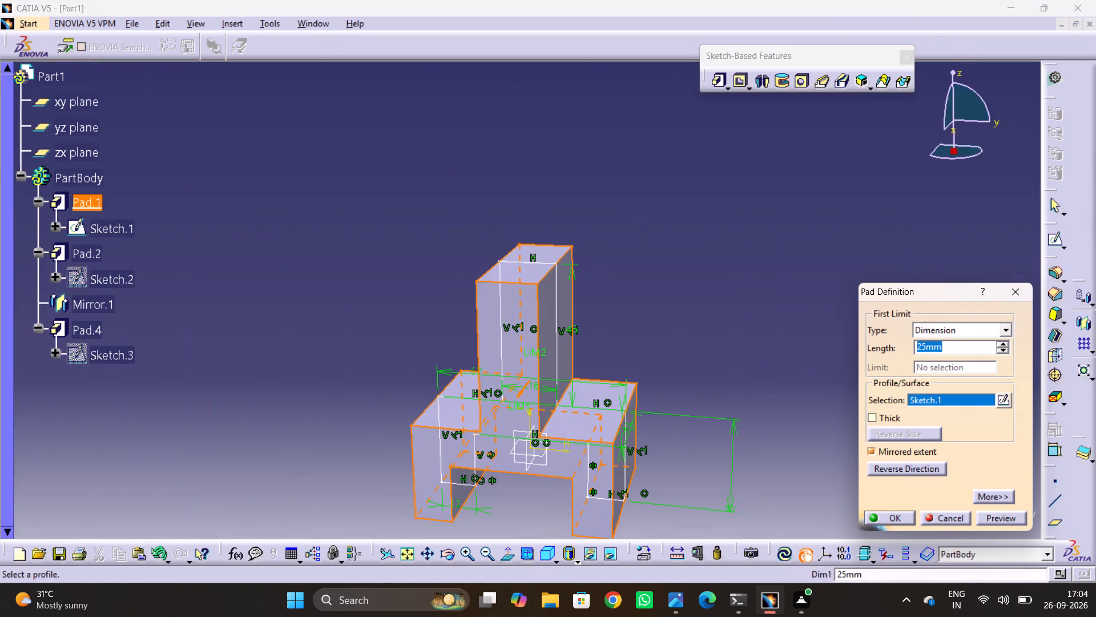
pyautogui.click(671, 199)
pyautogui.click(898, 523)
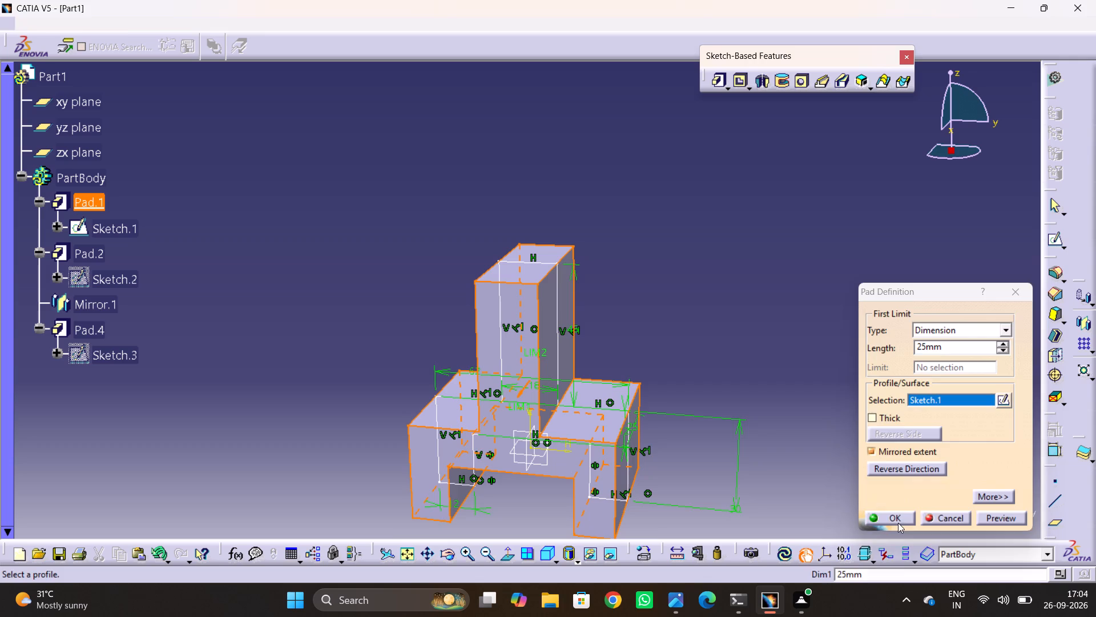
pyautogui.click(811, 352)
# Start a sketch on the zx plane and project the stem's top edge into it.
pyautogui.middleClick(775, 273)
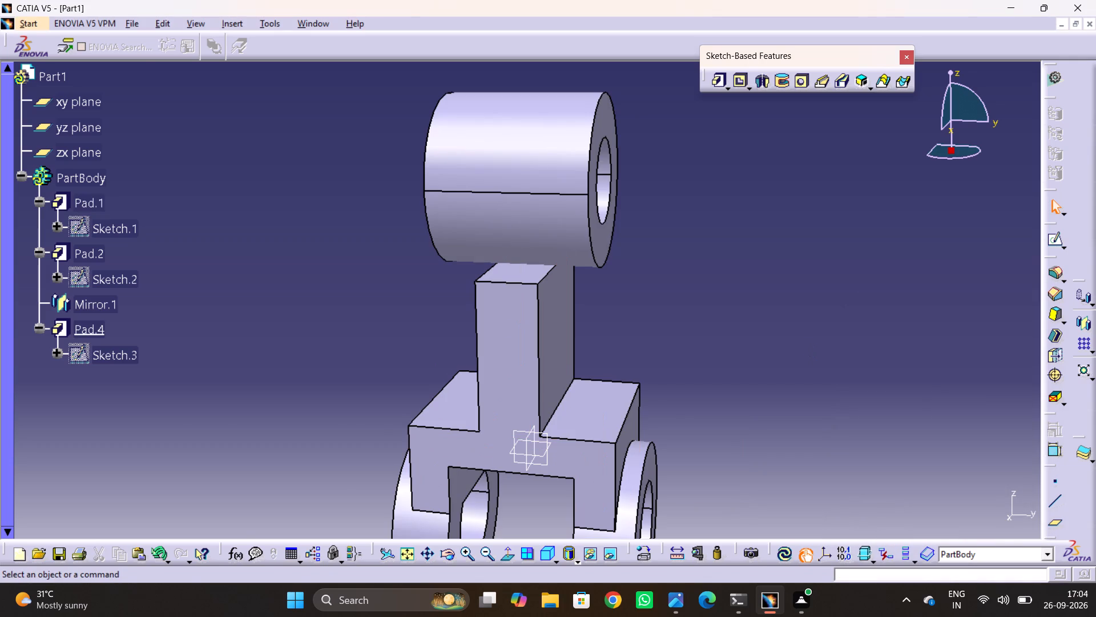
pyautogui.moveTo(774, 273); pyautogui.dragTo(616, 207, button='middle')
pyautogui.moveTo(774, 273); pyautogui.dragTo(616, 207)
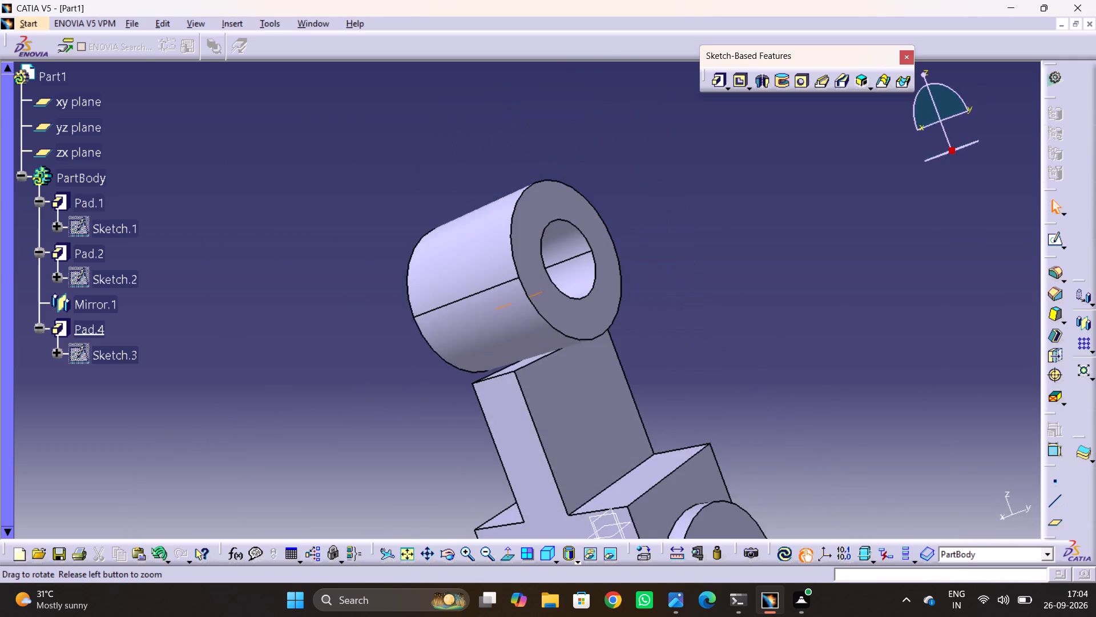
pyautogui.moveTo(616, 207); pyautogui.dragTo(551, 270, button='middle')
pyautogui.moveTo(616, 207); pyautogui.dragTo(551, 270)
pyautogui.moveTo(631, 308); pyautogui.dragTo(635, 294, button='middle')
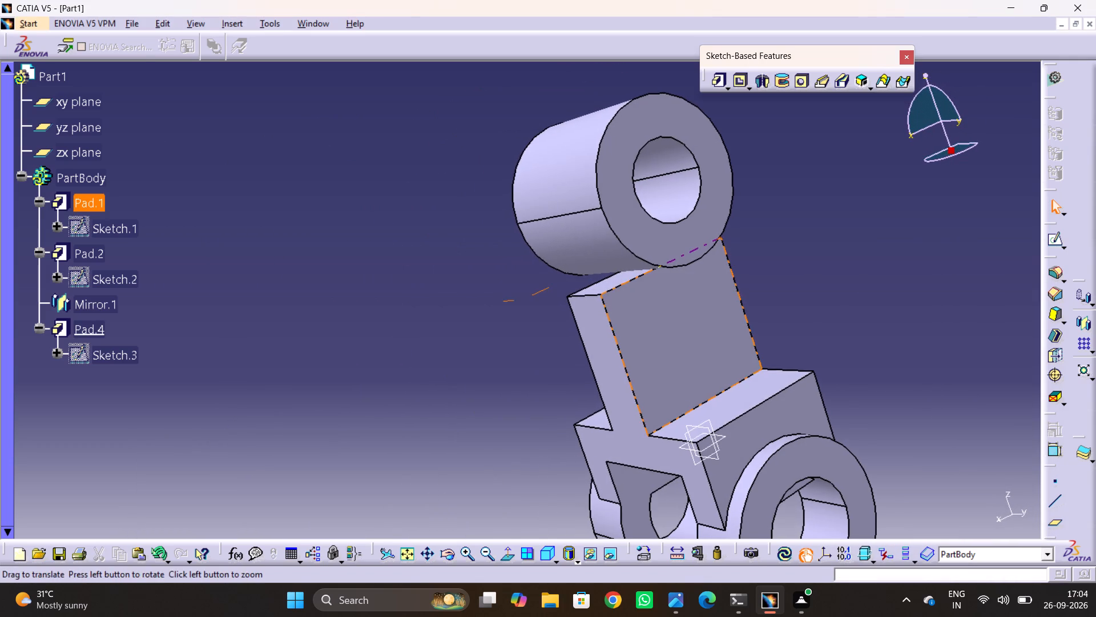
pyautogui.moveTo(635, 294); pyautogui.dragTo(597, 226, button='middle')
pyautogui.moveTo(780, 315); pyautogui.dragTo(660, 254, button='middle')
pyautogui.scroll(-1, 780, 315)
pyautogui.moveTo(780, 315); pyautogui.dragTo(660, 254)
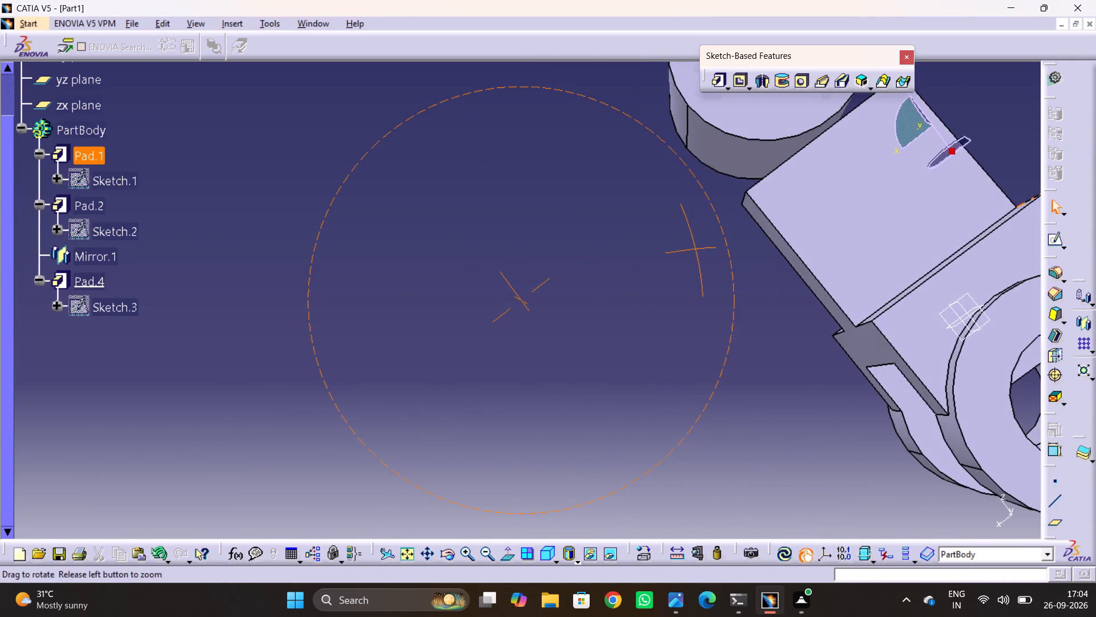
pyautogui.moveTo(660, 254); pyautogui.dragTo(688, 277, button='middle')
pyautogui.moveTo(660, 254); pyautogui.dragTo(692, 279)
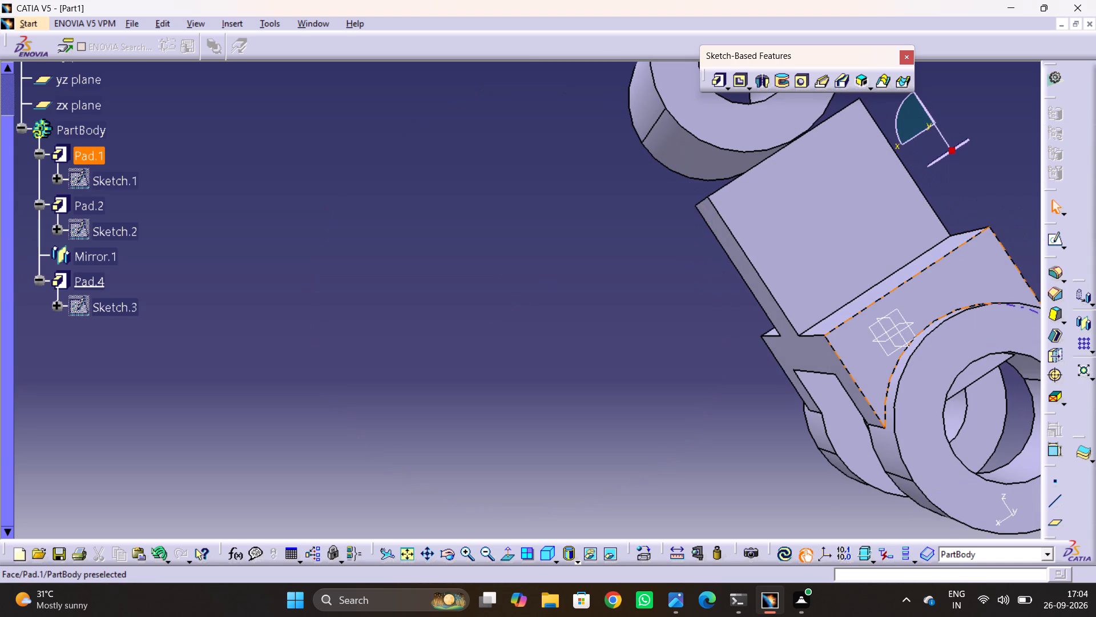
pyautogui.click(871, 330)
pyautogui.click(1055, 243)
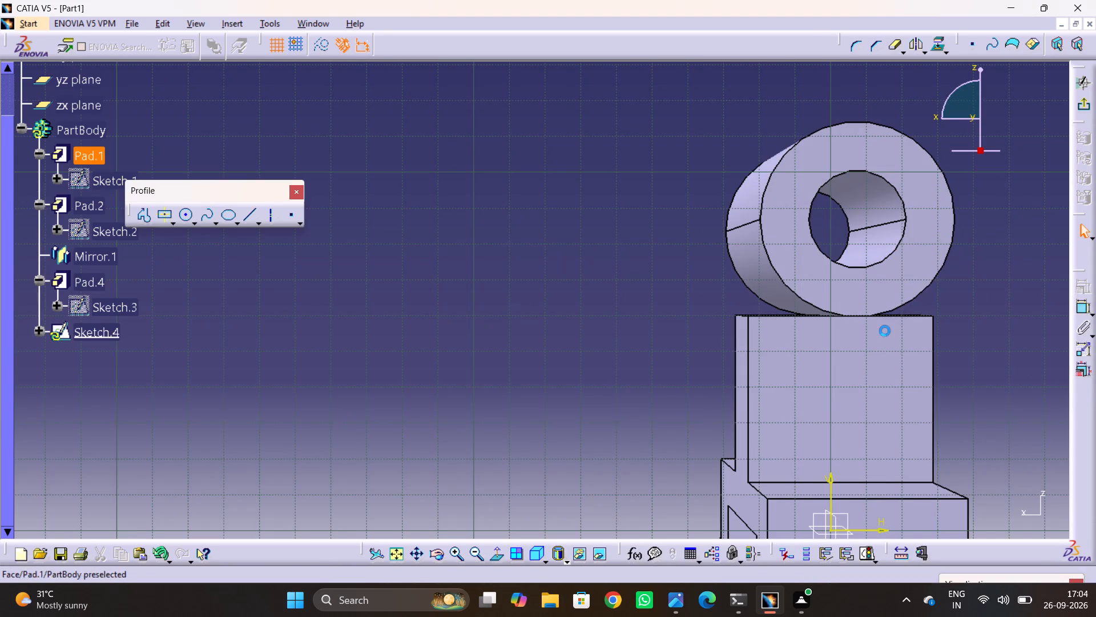
pyautogui.moveTo(877, 338); pyautogui.dragTo(673, 394, button='middle')
pyautogui.middleClick(929, 66)
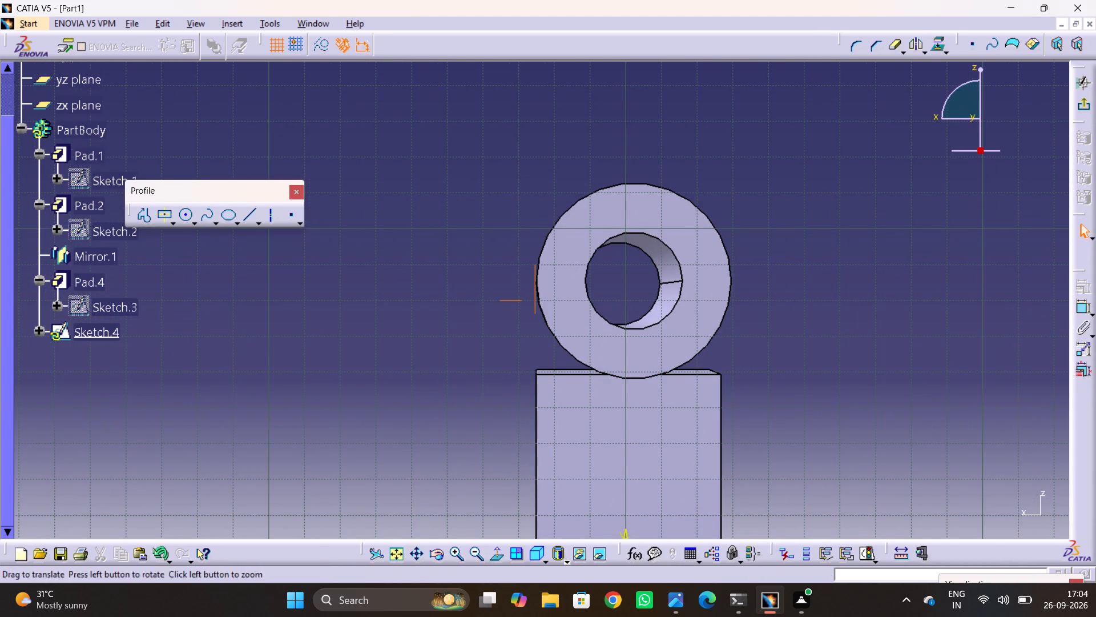
pyautogui.click(940, 48)
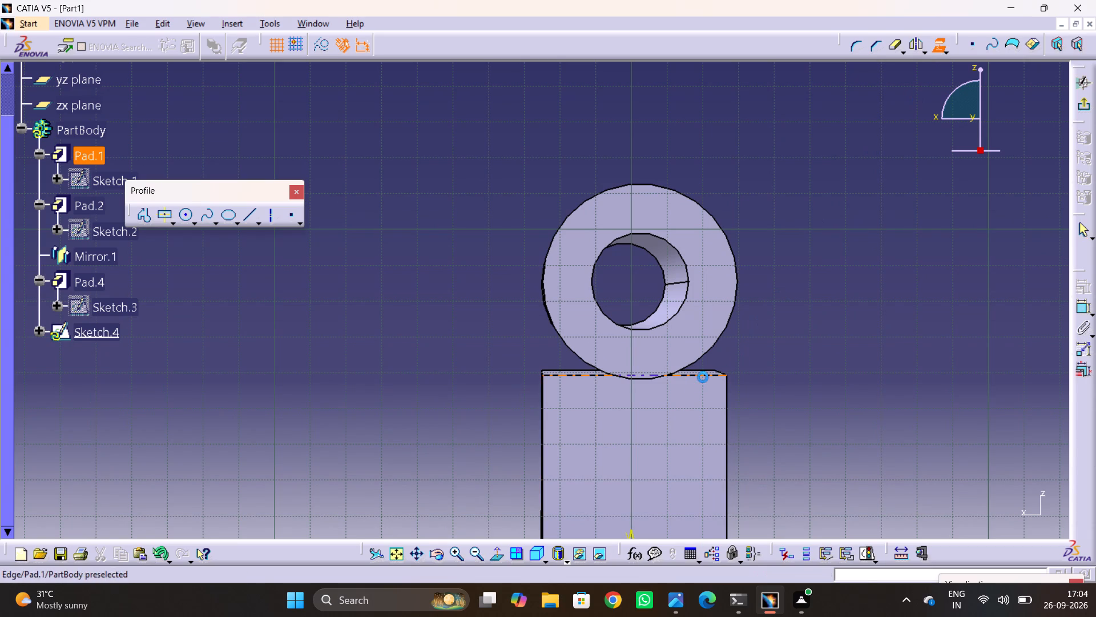
pyautogui.click(703, 377)
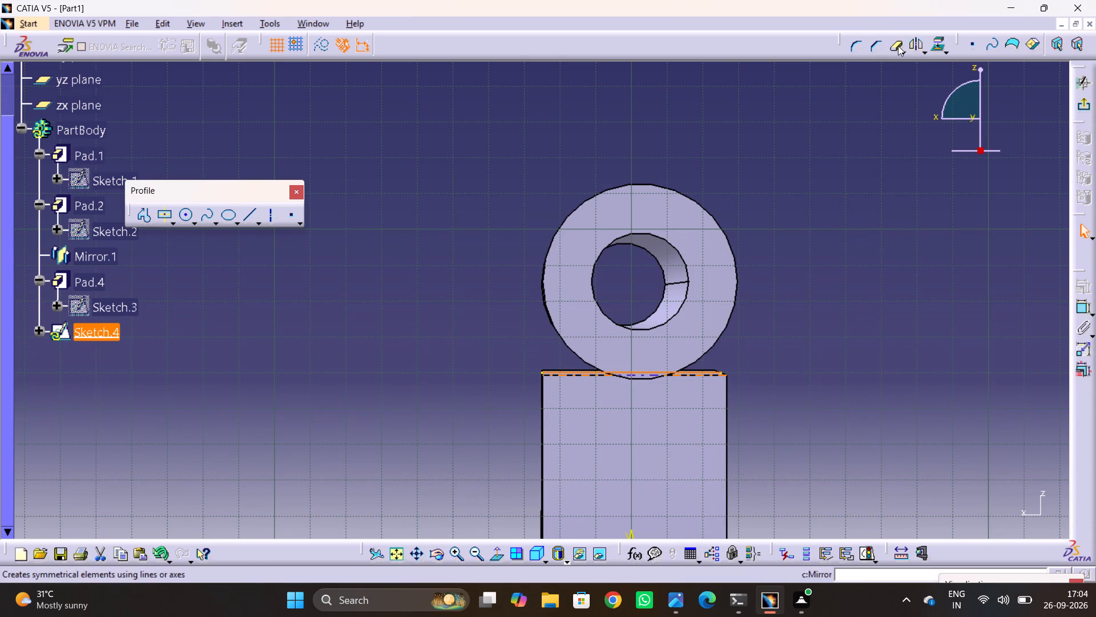
pyautogui.click(932, 42)
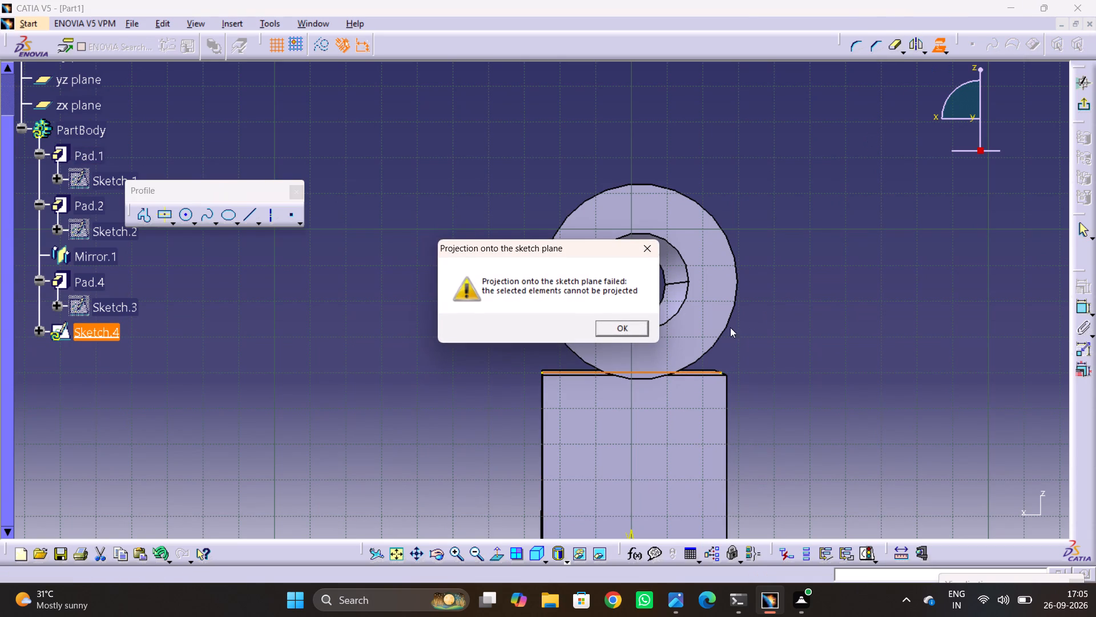
pyautogui.click(630, 327)
pyautogui.click(813, 334)
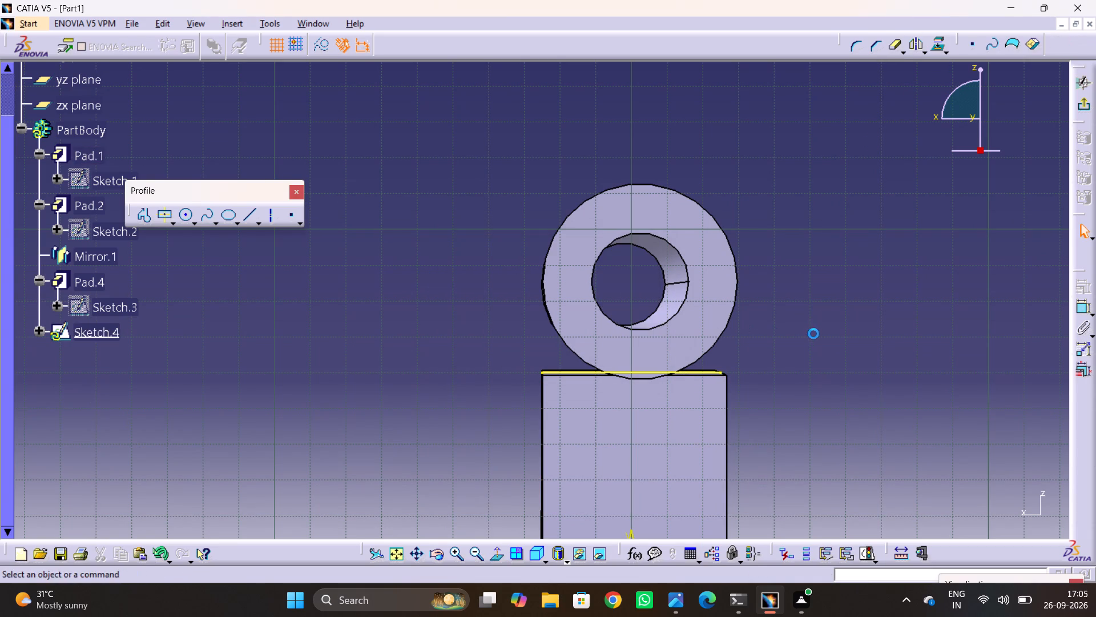
pyautogui.press('Escape')
# Project the upper boss's outer circular edge into the sketch.
pyautogui.click(932, 43)
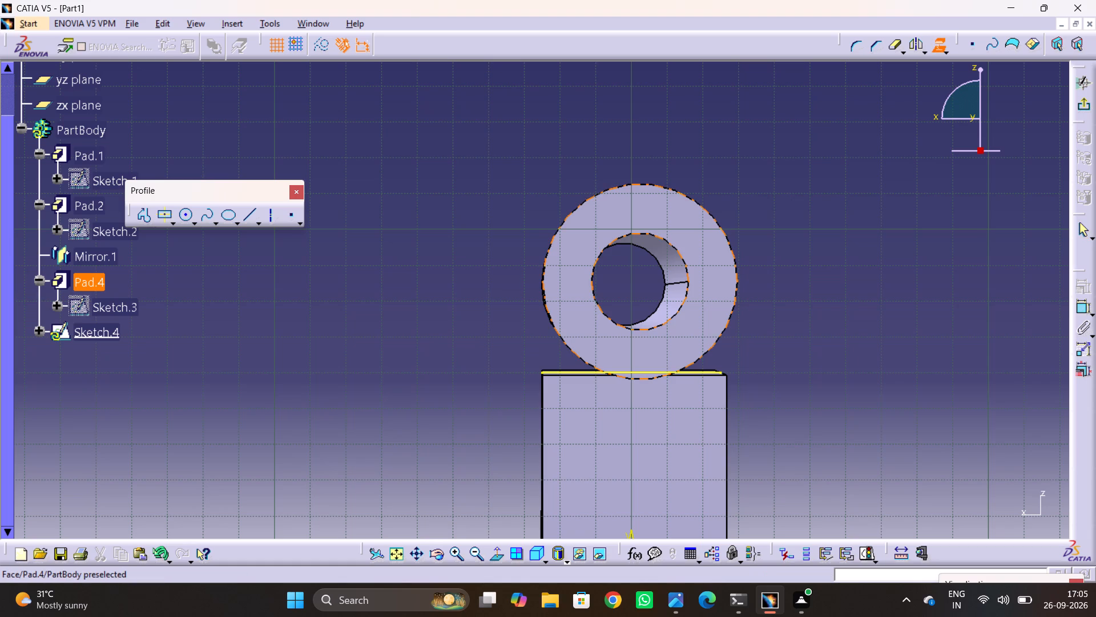
pyautogui.doubleClick(715, 348)
pyautogui.click(806, 355)
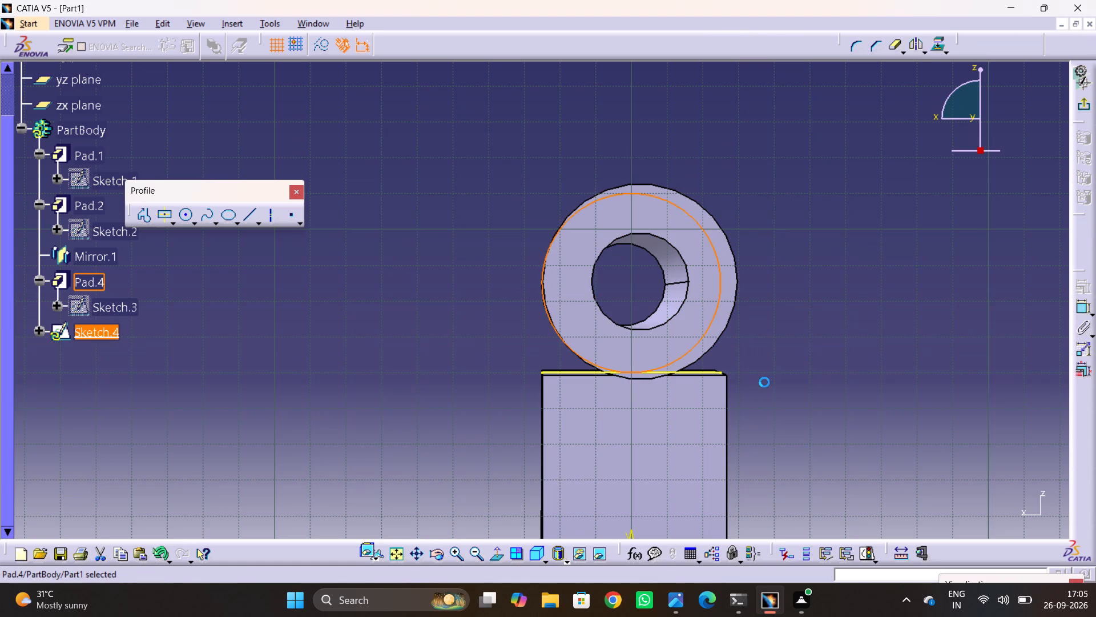
pyautogui.press('Escape')
pyautogui.press('Escape')
pyautogui.middleClick(783, 372)
pyautogui.moveTo(776, 372); pyautogui.dragTo(784, 363)
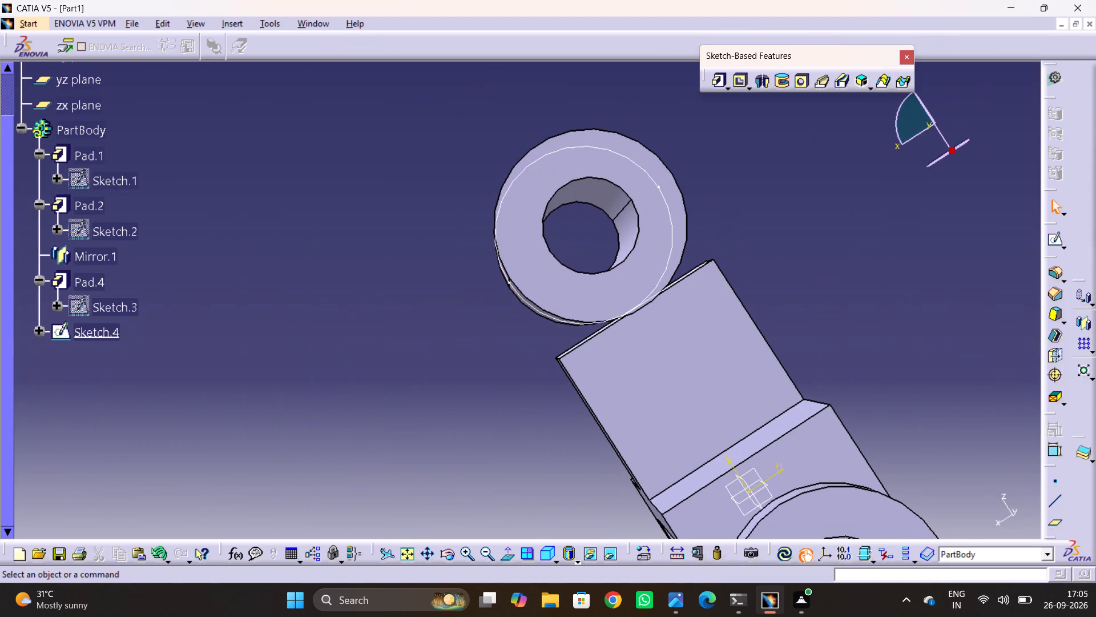
# Reopen the connection sketch and draw a line from the stem's top corner up alongside the boss's projected circle.
pyautogui.doubleClick(669, 238)
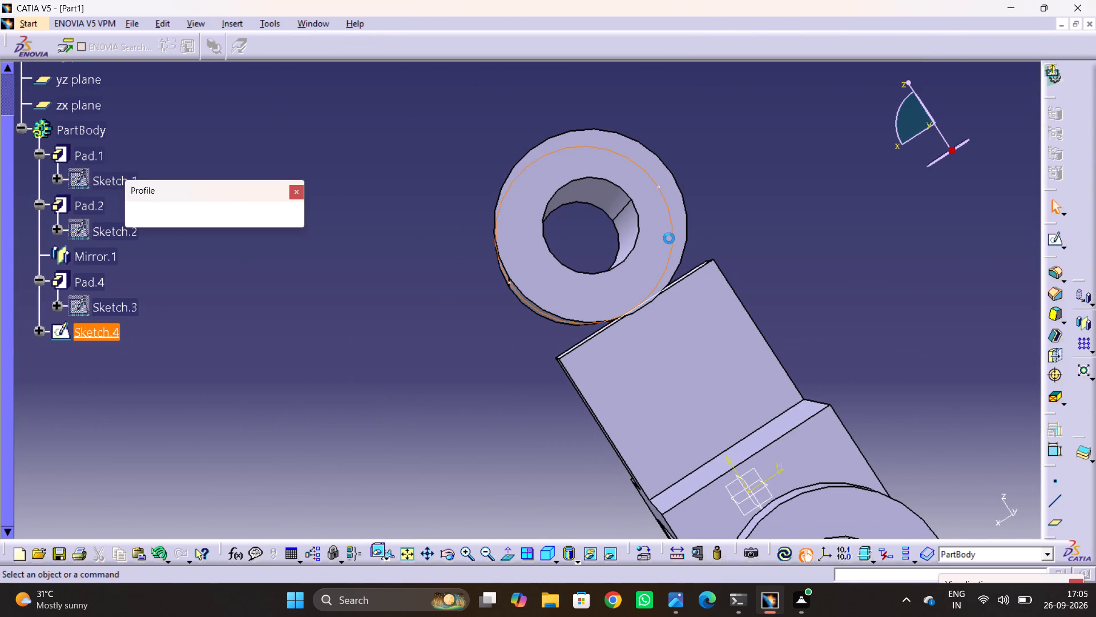
pyautogui.click(870, 337)
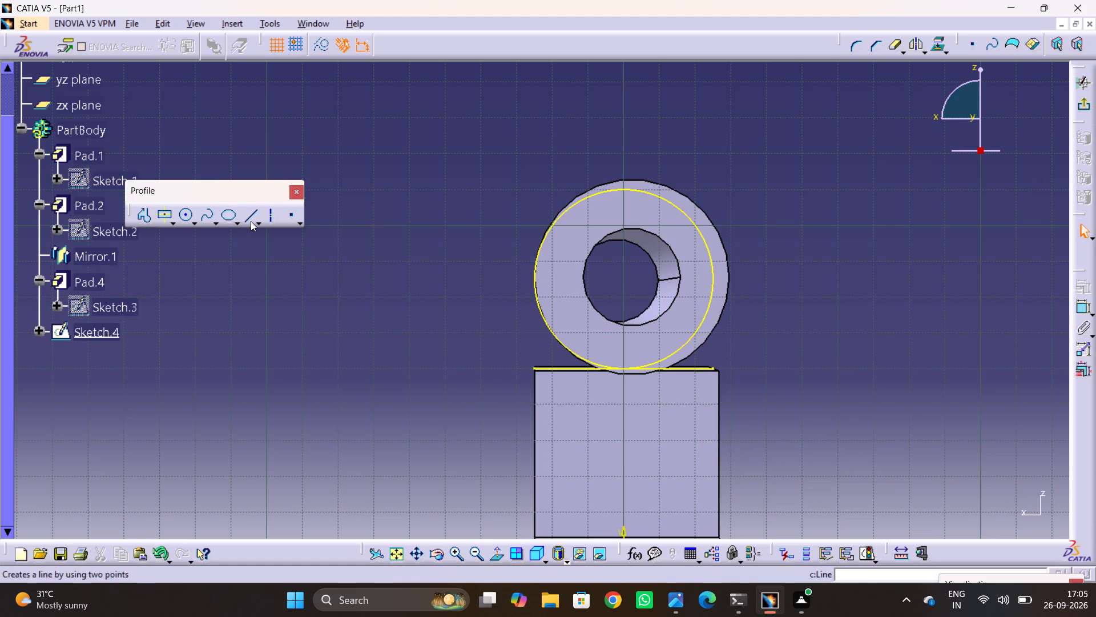
pyautogui.click(252, 218)
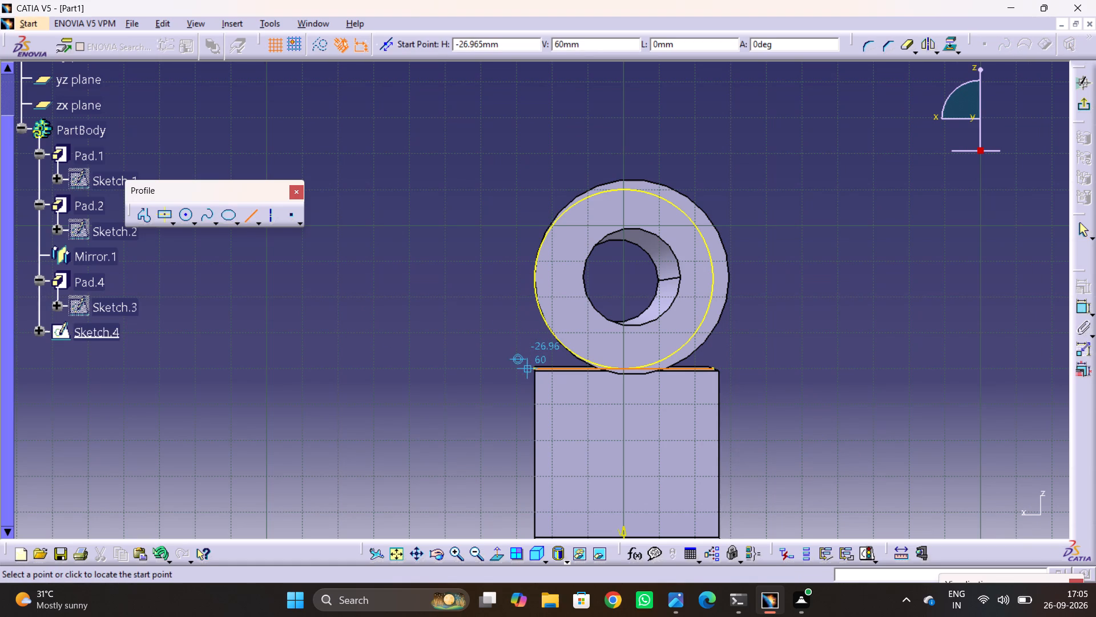
pyautogui.click(534, 368)
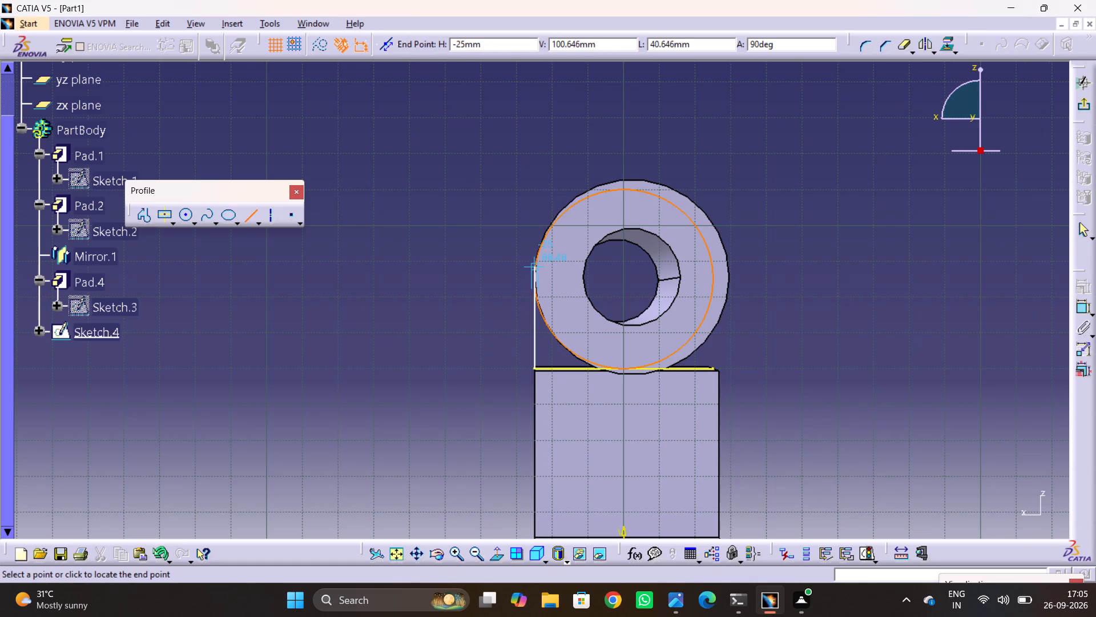
pyautogui.click(530, 200)
pyautogui.click(511, 171)
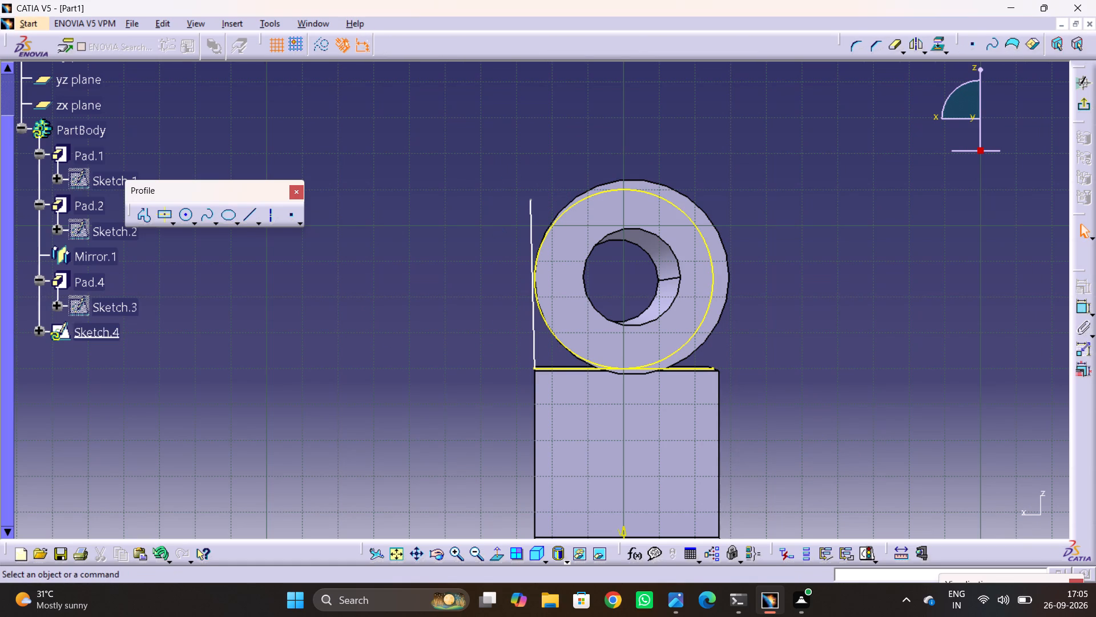
# Constrain the new side line to be vertical.
pyautogui.click(534, 214)
pyautogui.click(532, 226)
pyautogui.rightClick(532, 226)
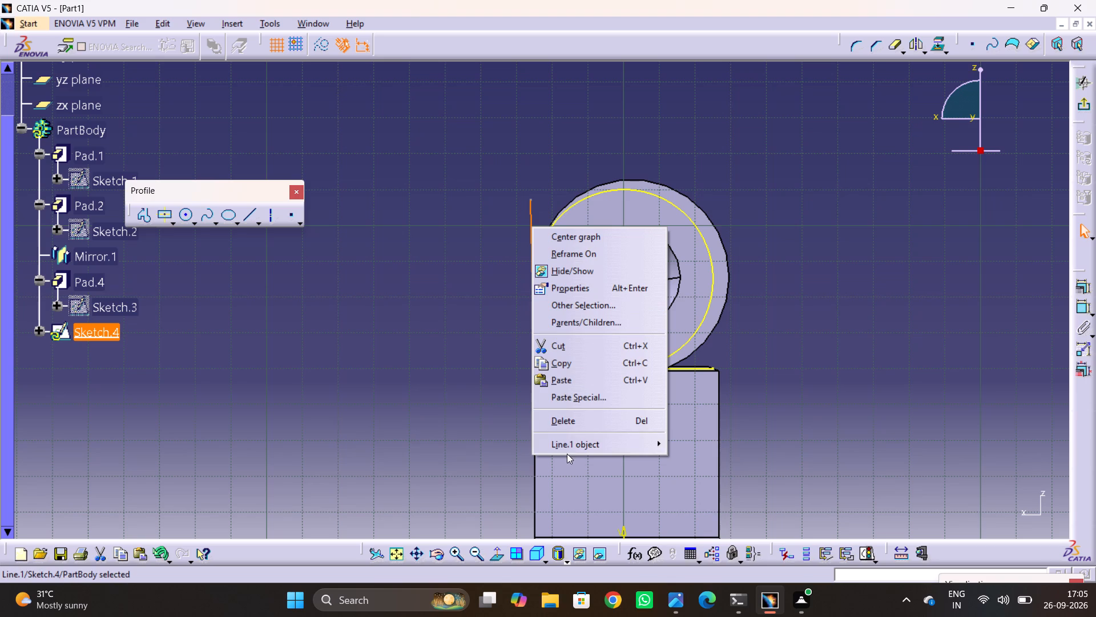
pyautogui.click(576, 448)
pyautogui.click(712, 501)
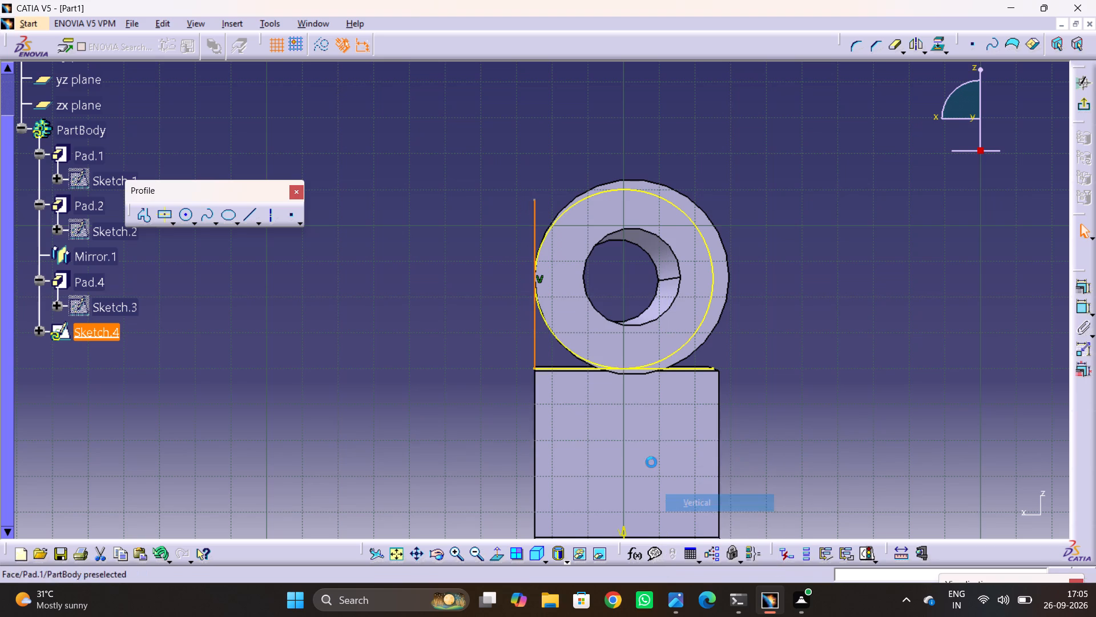
pyautogui.click(447, 263)
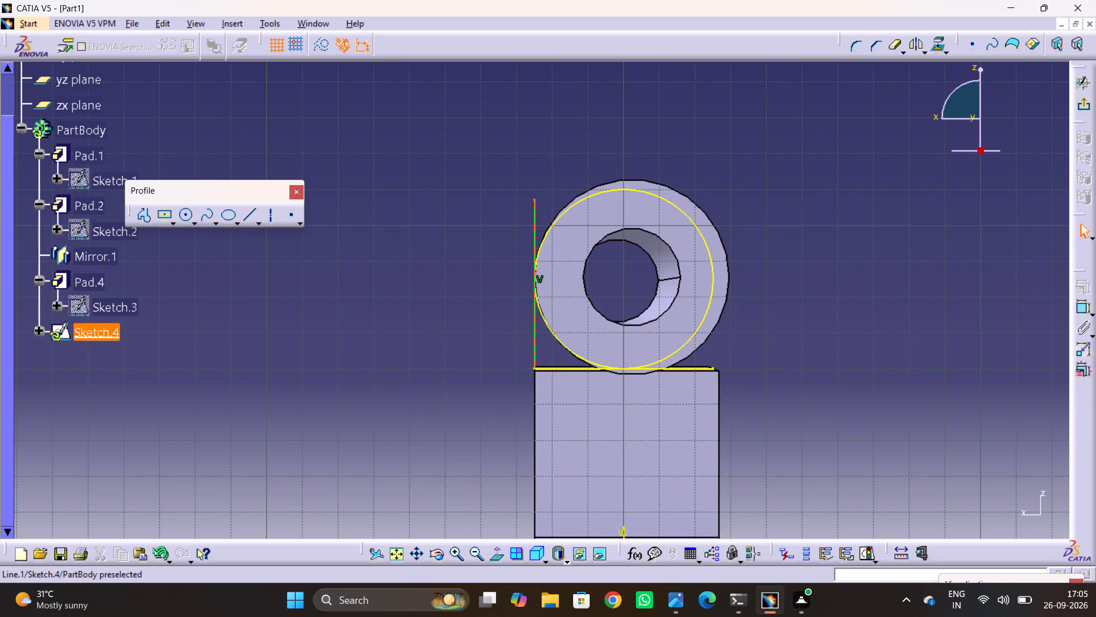
# Add a tangency constraint between the vertical side line and the boss's projected circle.
pyautogui.click(534, 229)
pyautogui.keyDown('ctrl'); pyautogui.click(545, 233); pyautogui.keyUp('ctrl')
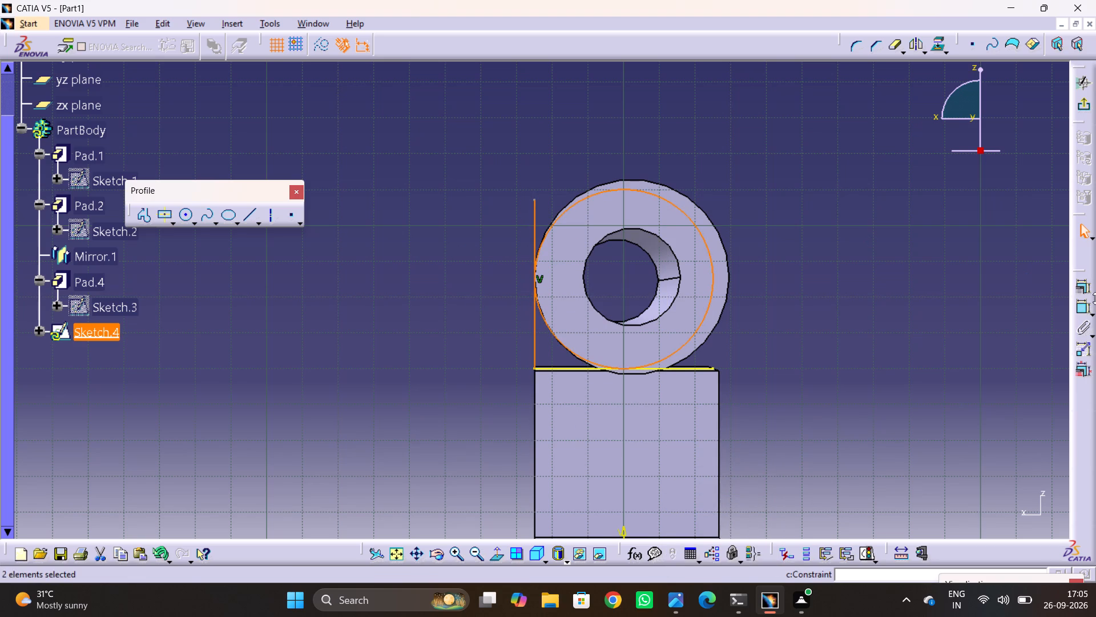
pyautogui.click(1087, 287)
pyautogui.click(293, 186)
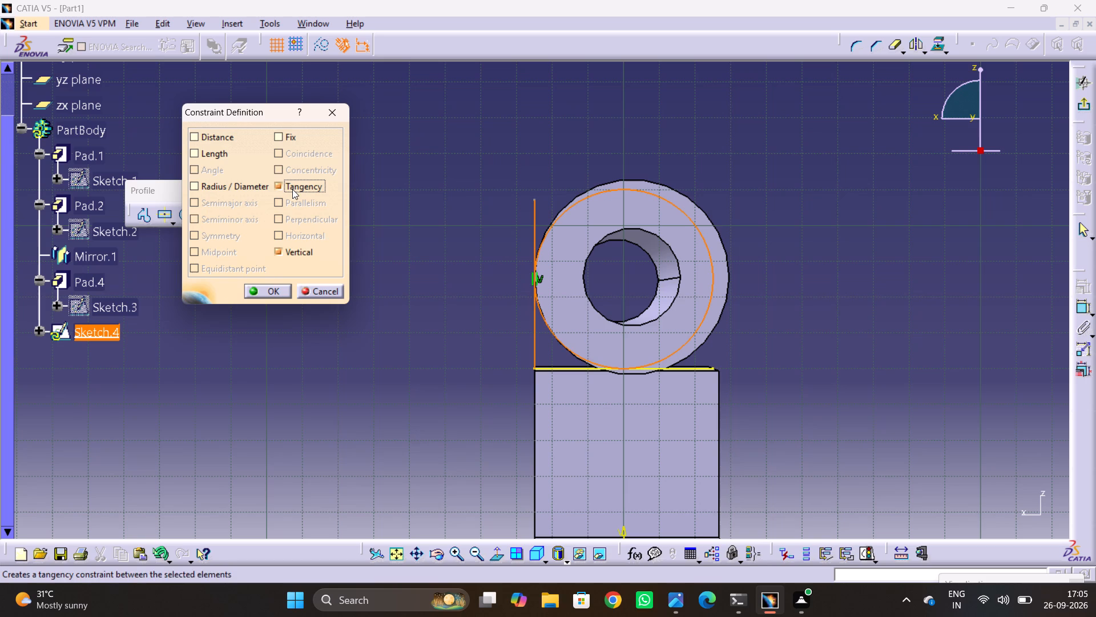
pyautogui.click(272, 292)
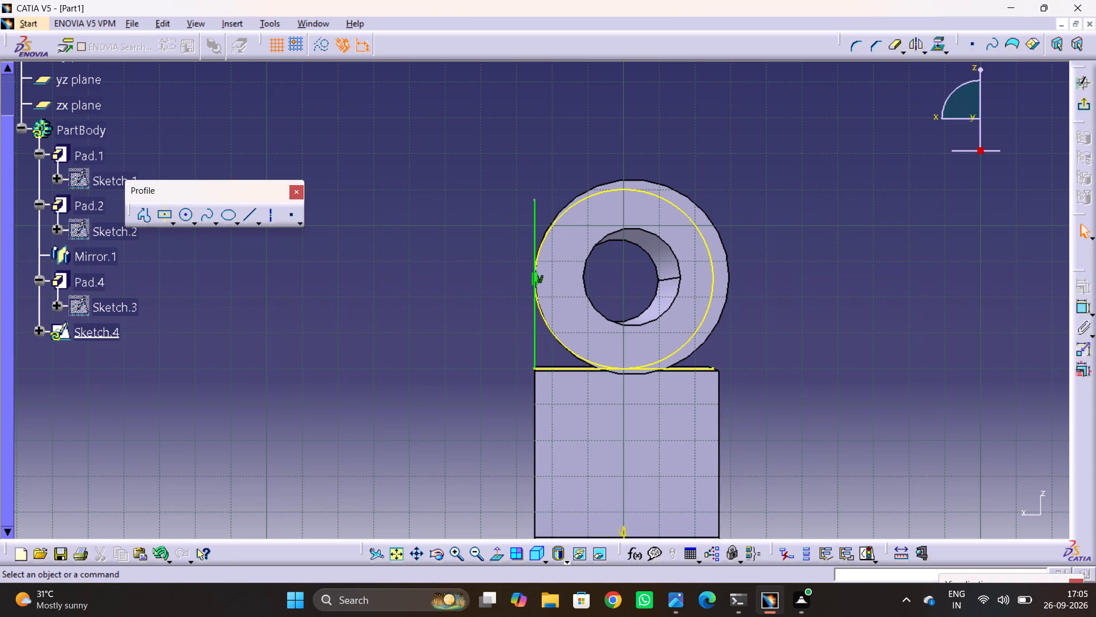
# Constrain the side line's upper endpoint coincident with the boss's projected circle.
pyautogui.click(537, 202)
pyautogui.keyDown('ctrl'); pyautogui.click(552, 226); pyautogui.keyUp('ctrl')
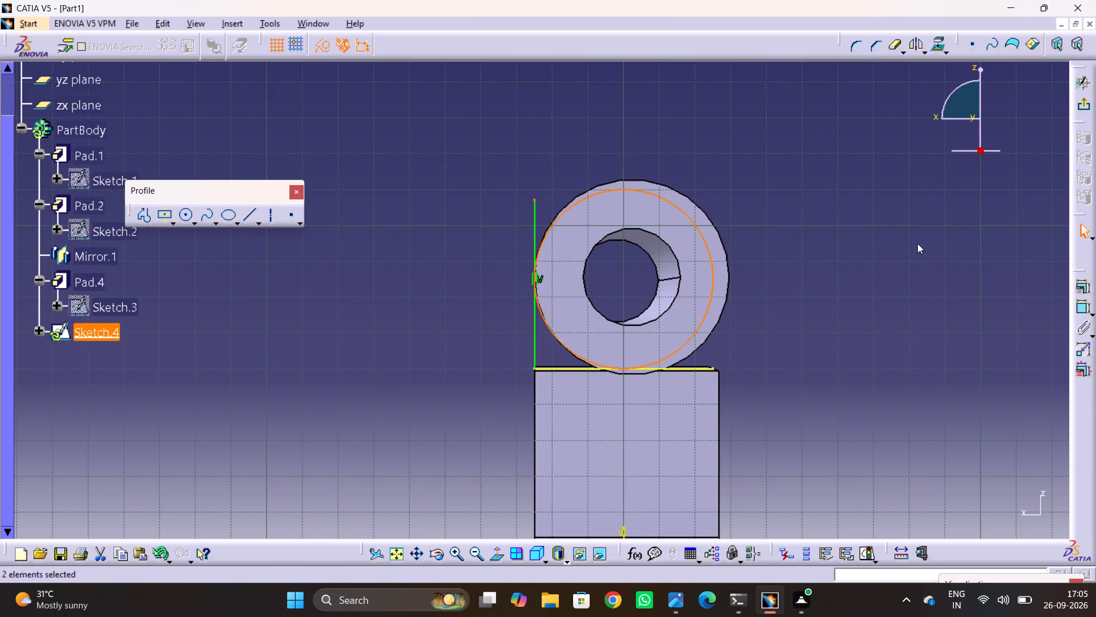
pyautogui.click(1077, 291)
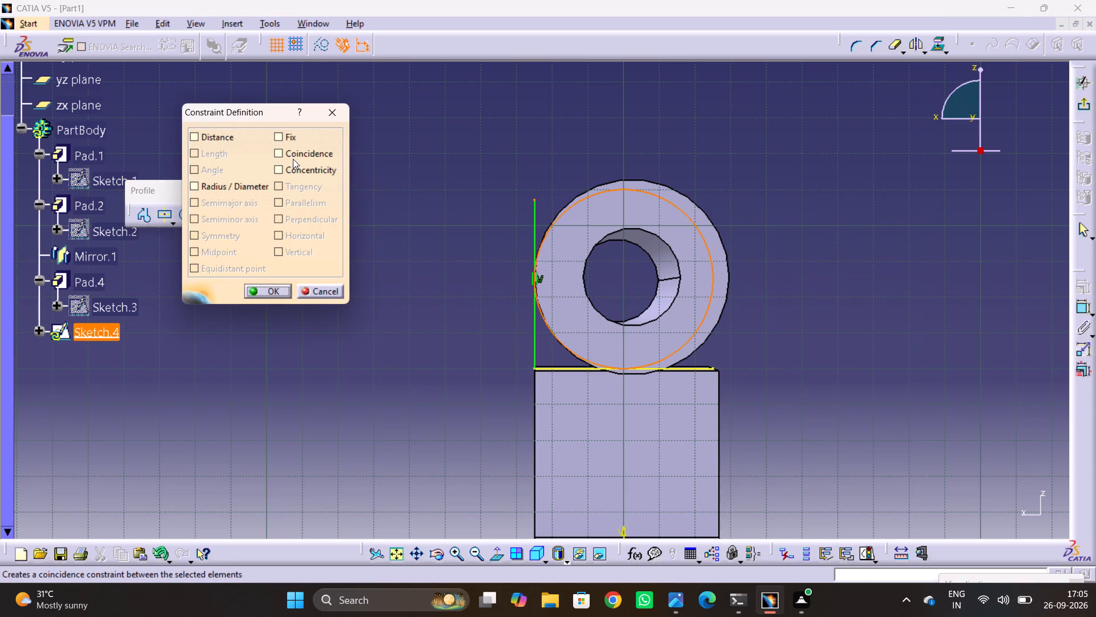
pyautogui.click(293, 159)
pyautogui.click(279, 290)
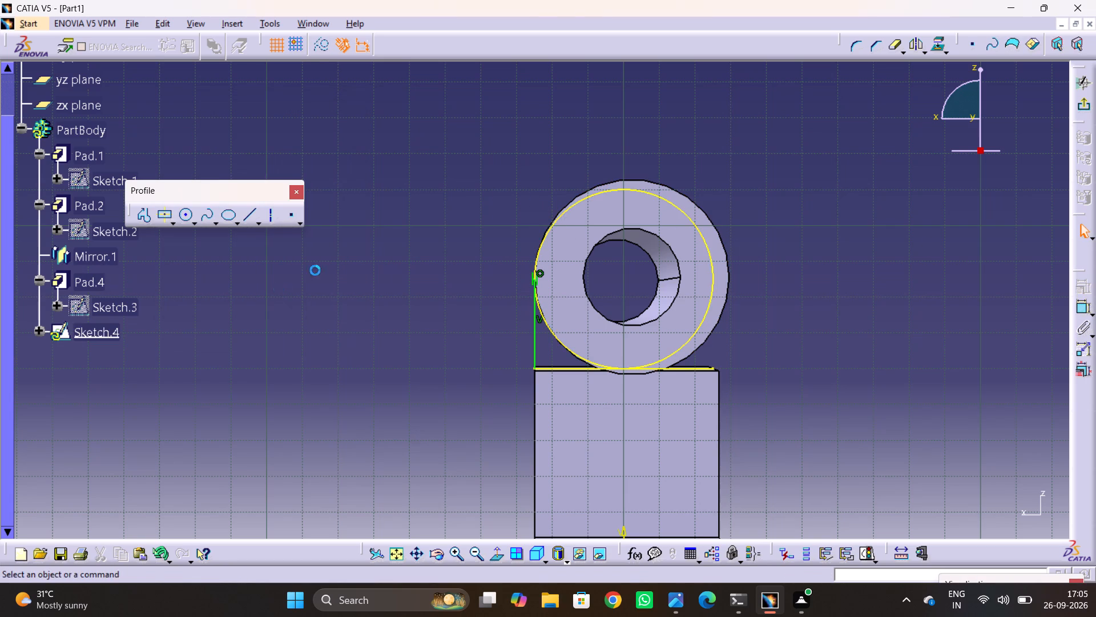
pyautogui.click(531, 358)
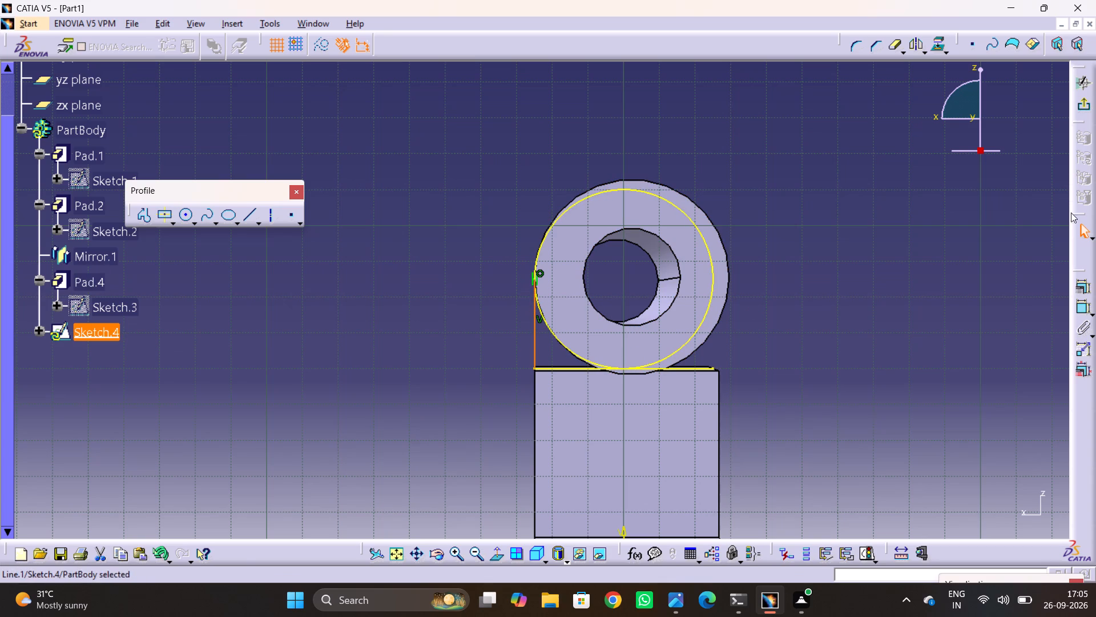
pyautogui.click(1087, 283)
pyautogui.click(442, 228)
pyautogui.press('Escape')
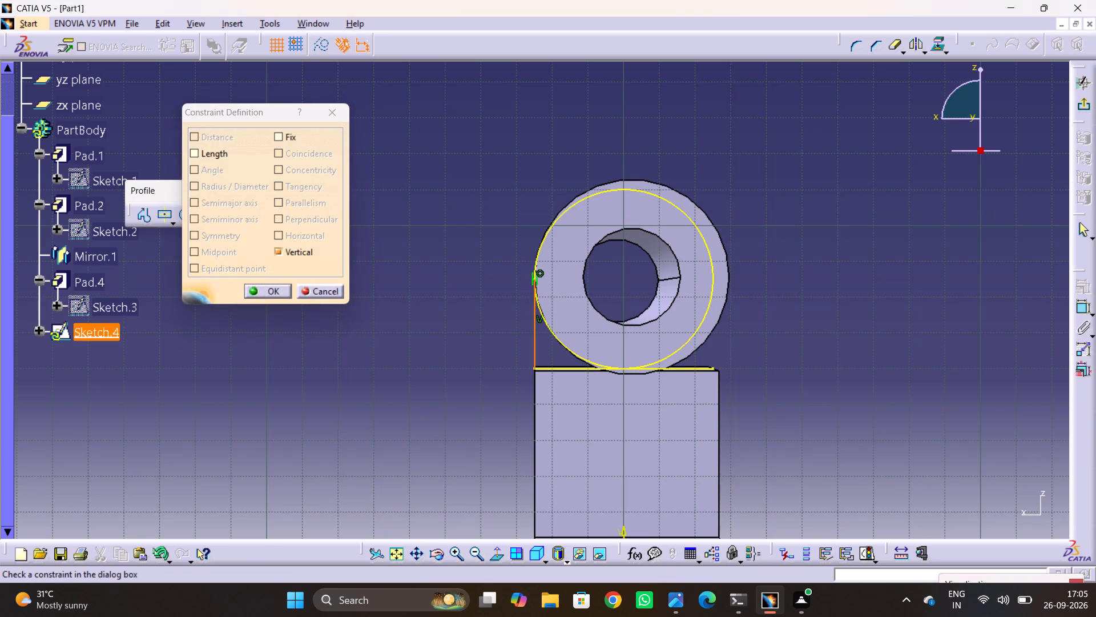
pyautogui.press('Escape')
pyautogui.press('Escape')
# Mirror the side line about the sketch's vertical axis to form the opposite side of the connection.
pyautogui.moveTo(454, 207); pyautogui.dragTo(590, 423)
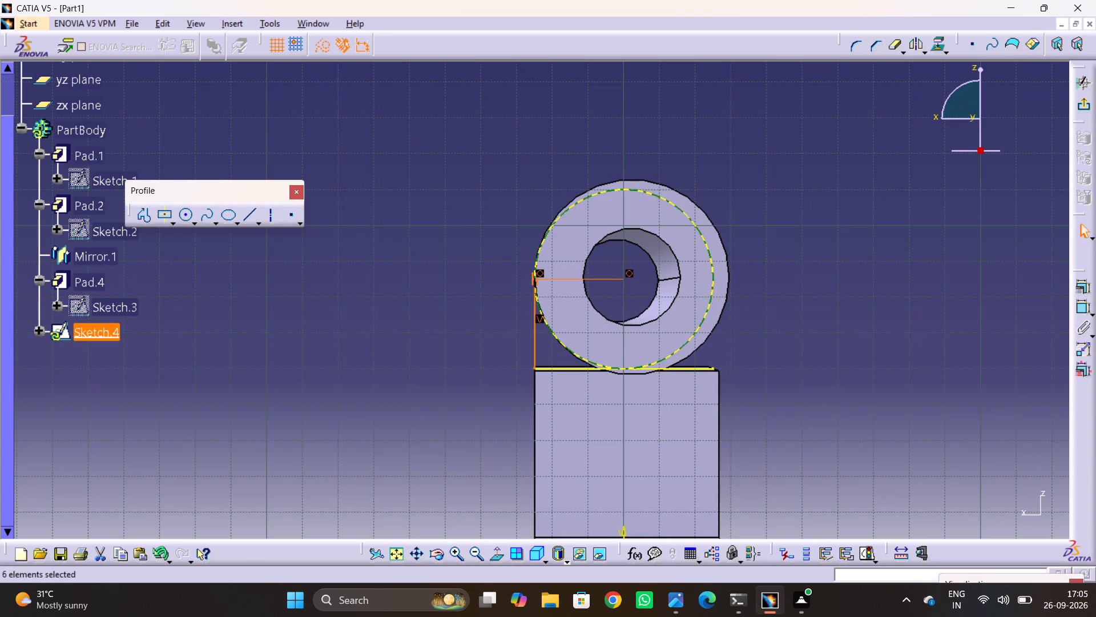
pyautogui.click(918, 52)
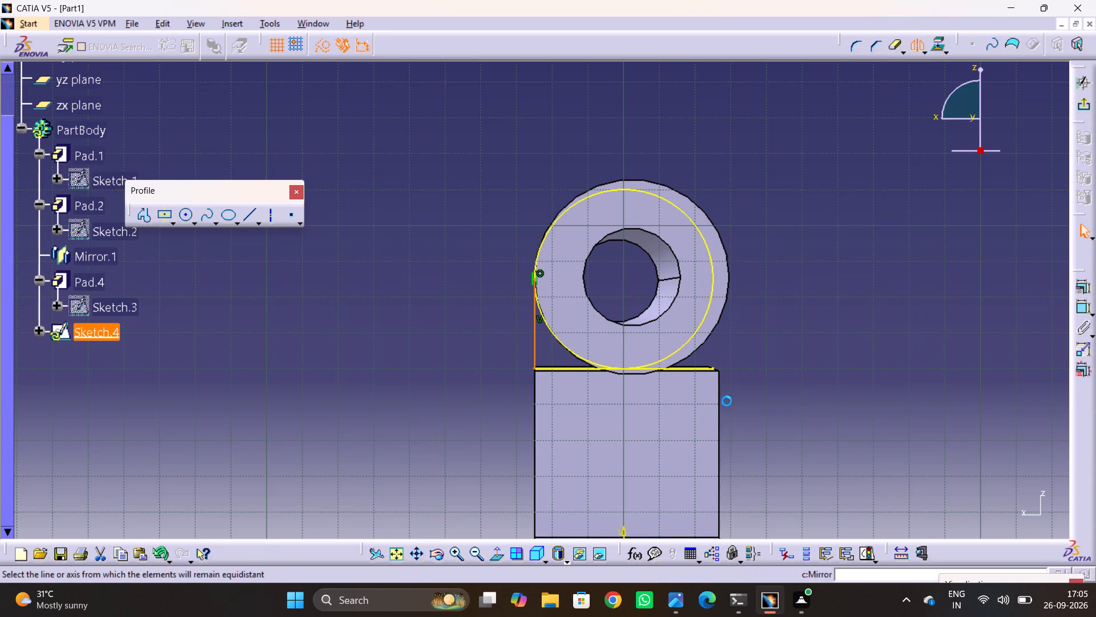
pyautogui.click(626, 532)
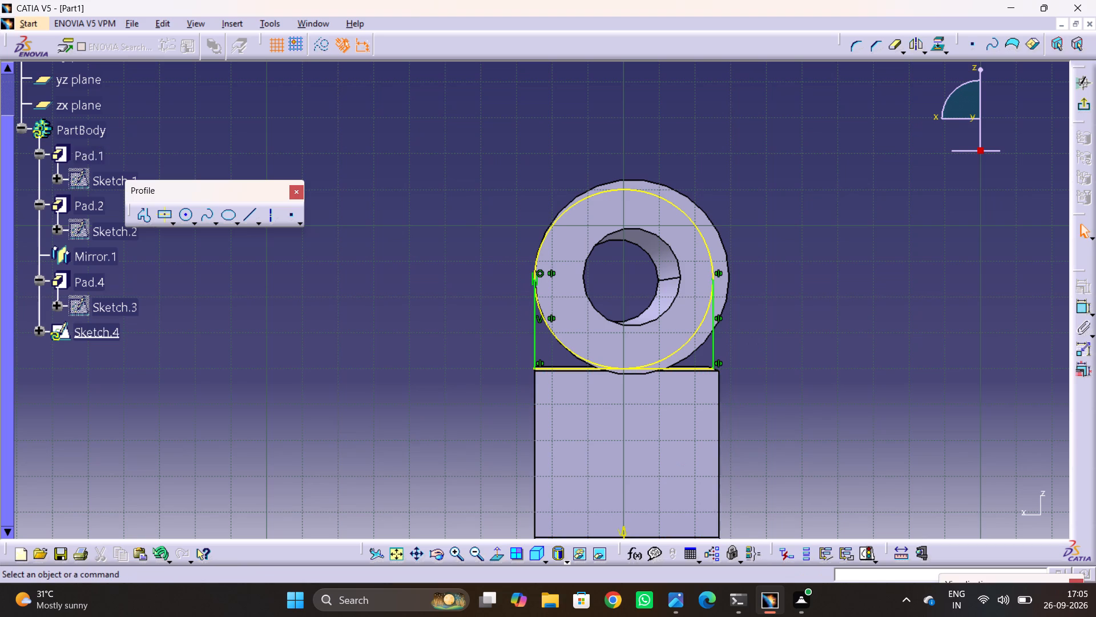
pyautogui.click(842, 352)
# Trim away the upper arc of the boss's projected circle between the two side lines.
pyautogui.click(892, 46)
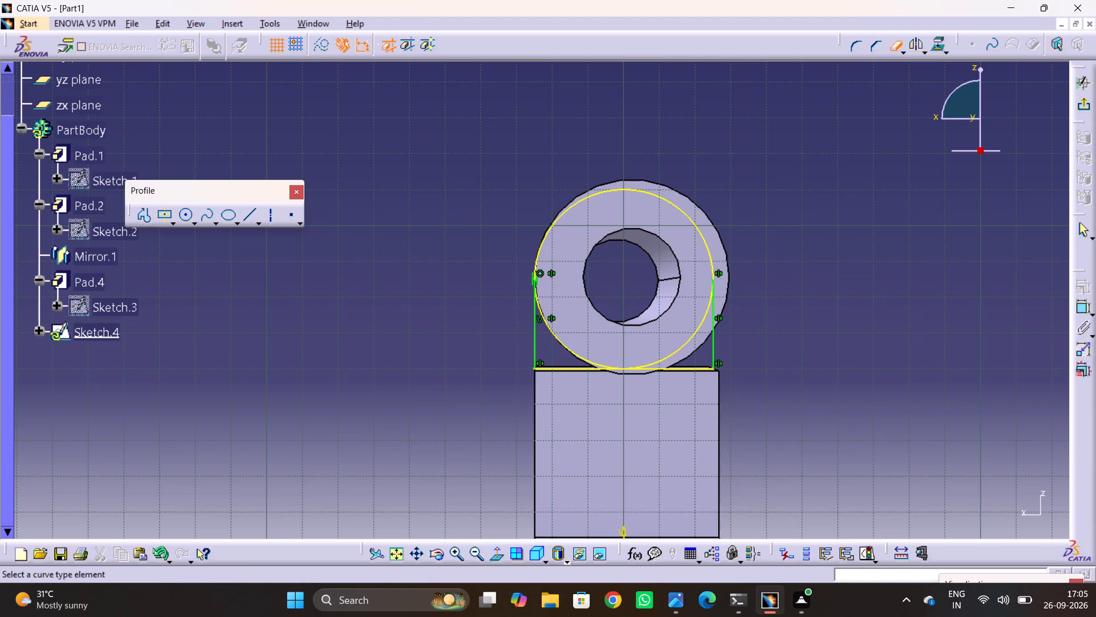
pyautogui.click(619, 190)
pyautogui.press('Escape')
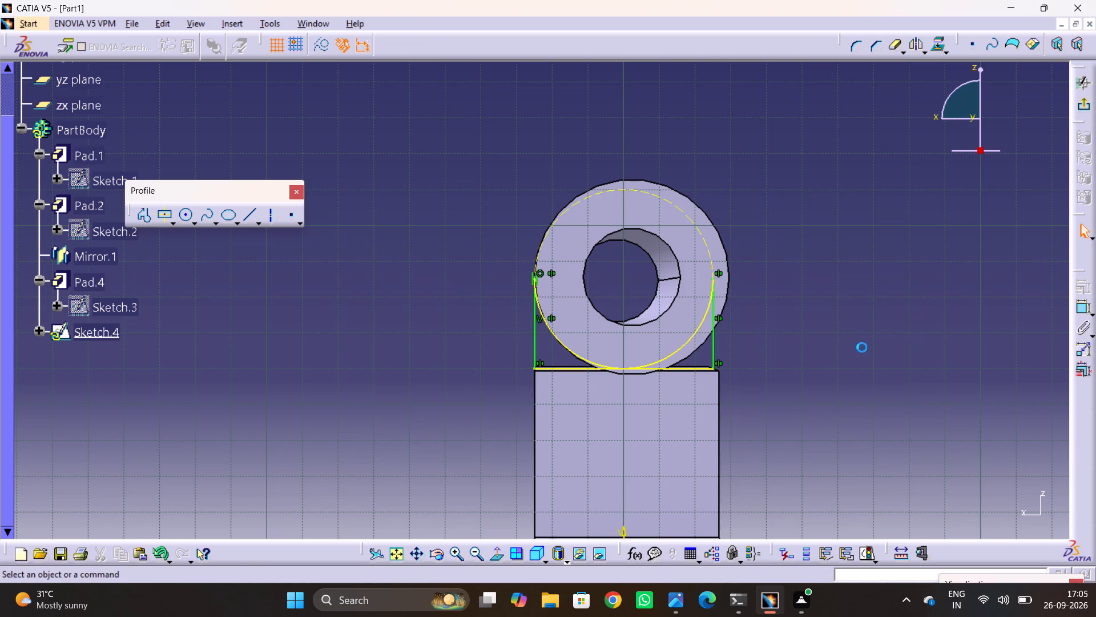
pyautogui.press('Escape')
# Exit the connection sketch and start a pad of it with mirrored extent.
pyautogui.moveTo(829, 363); pyautogui.dragTo(821, 245, button='middle')
pyautogui.click(1084, 109)
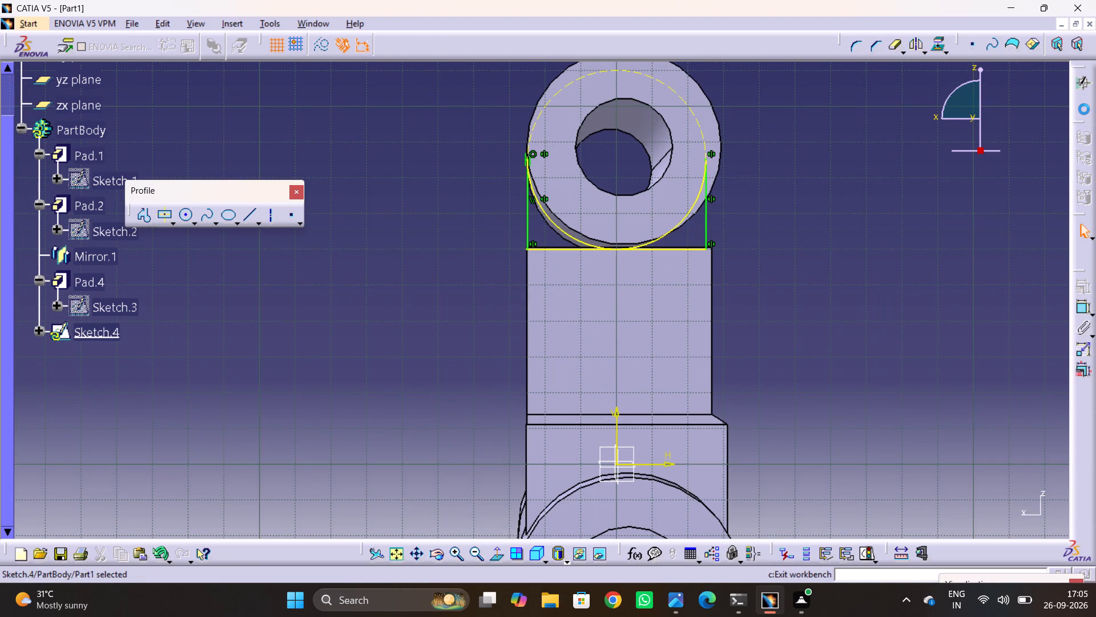
pyautogui.moveTo(840, 247); pyautogui.dragTo(880, 334, button='middle')
pyautogui.click(716, 86)
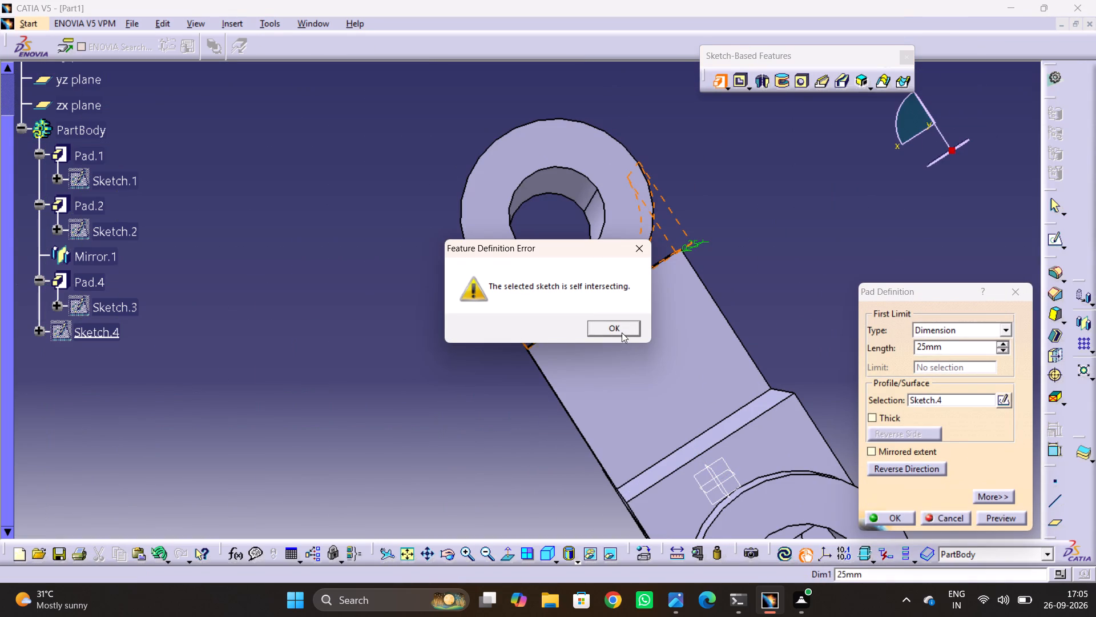
pyautogui.click(618, 333)
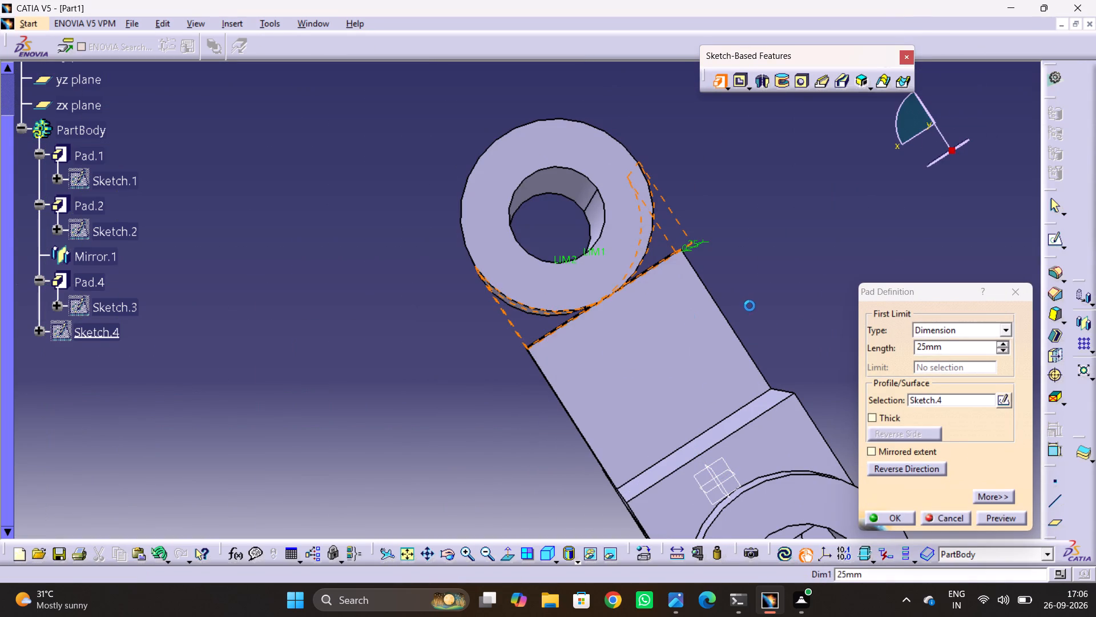
pyautogui.moveTo(618, 257); pyautogui.dragTo(823, 227, button='middle')
pyautogui.moveTo(618, 257); pyautogui.dragTo(820, 227)
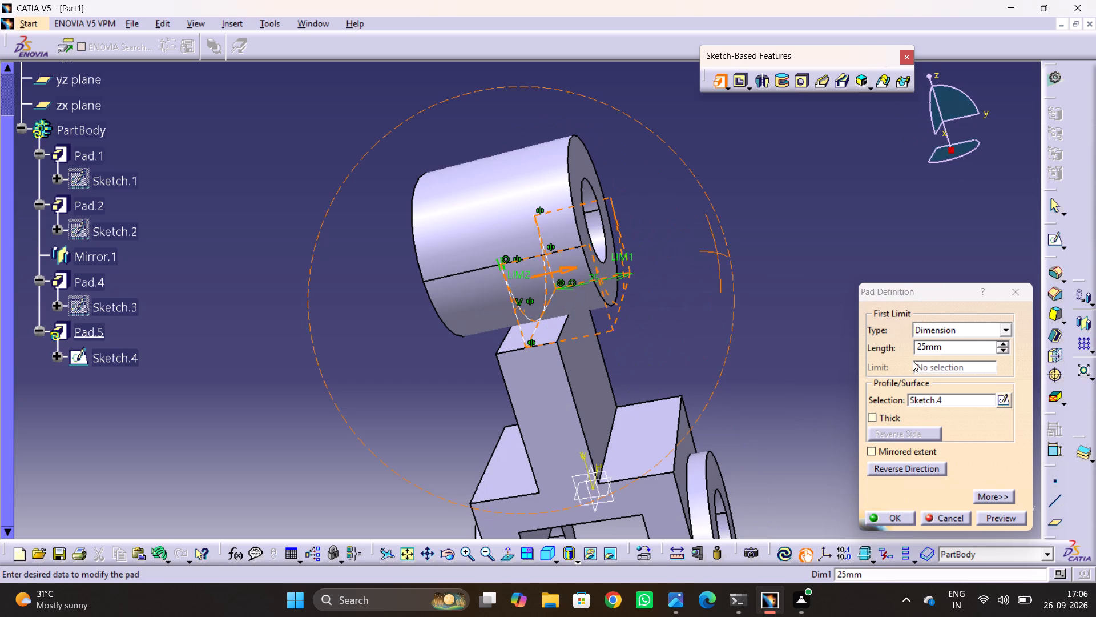
pyautogui.click(872, 449)
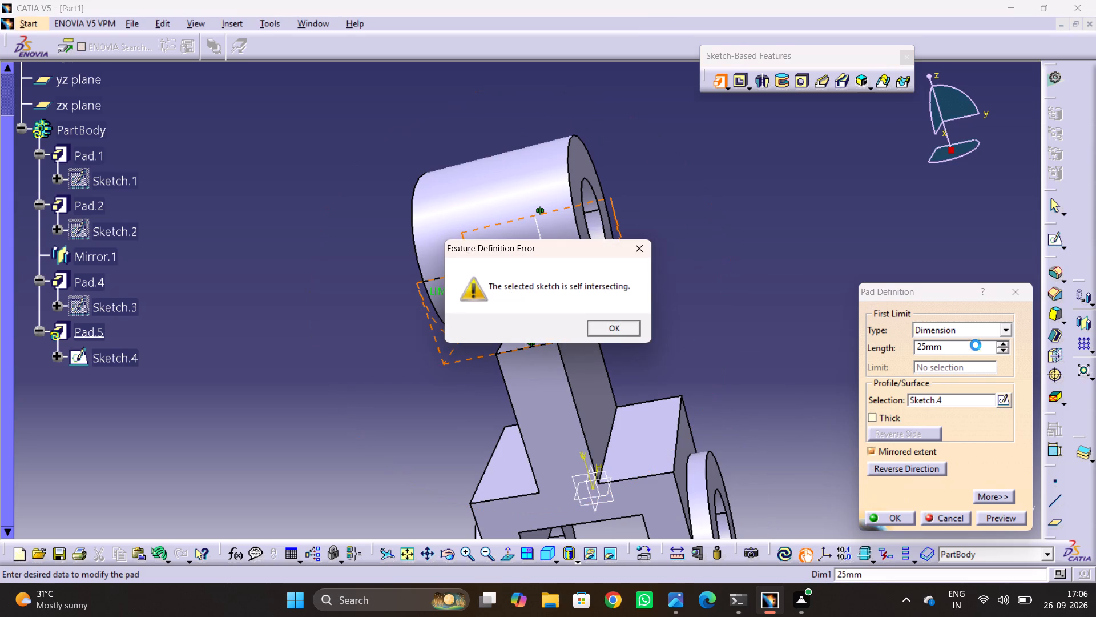
pyautogui.click(613, 328)
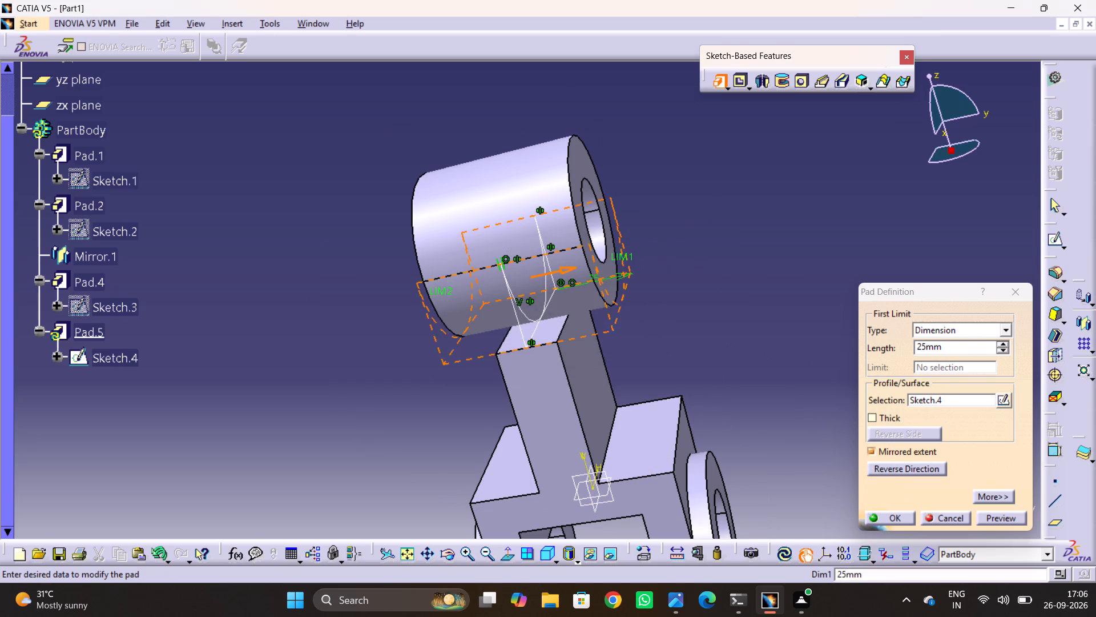
# Set the connection pad's length to 23 mm.
pyautogui.moveTo(627, 303); pyautogui.dragTo(398, 434, button='middle')
pyautogui.moveTo(624, 303); pyautogui.dragTo(398, 434)
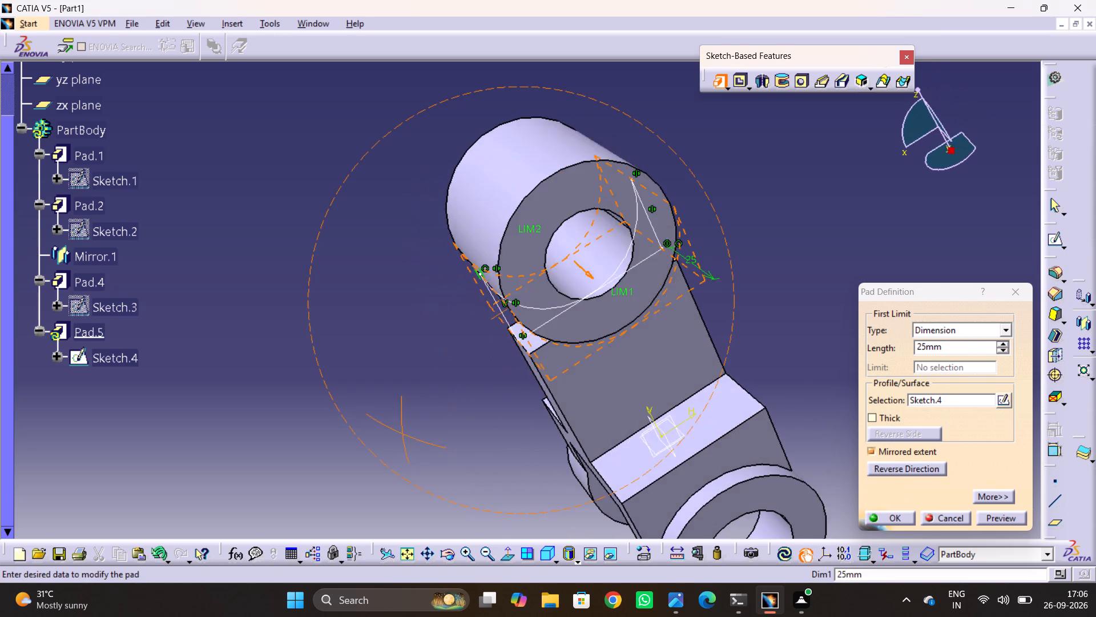
pyautogui.moveTo(398, 434); pyautogui.dragTo(514, 348, button='middle')
pyautogui.moveTo(398, 434); pyautogui.dragTo(517, 335)
pyautogui.moveTo(958, 348); pyautogui.dragTo(886, 348)
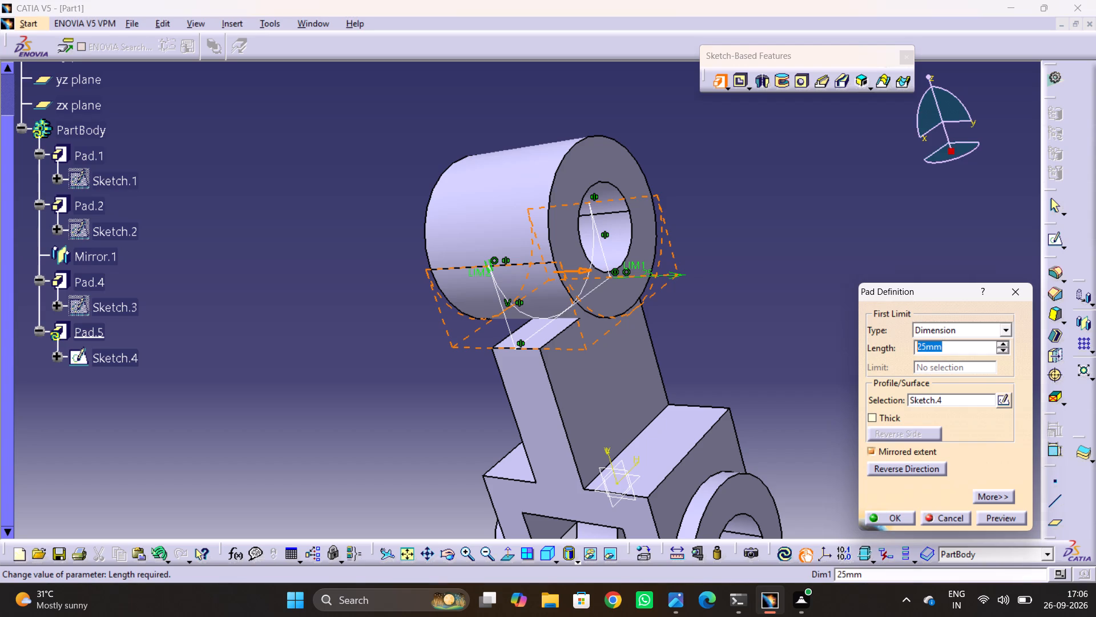
pyautogui.moveTo(886, 348); pyautogui.dragTo(833, 351)
pyautogui.write('23')
pyautogui.press('Return')
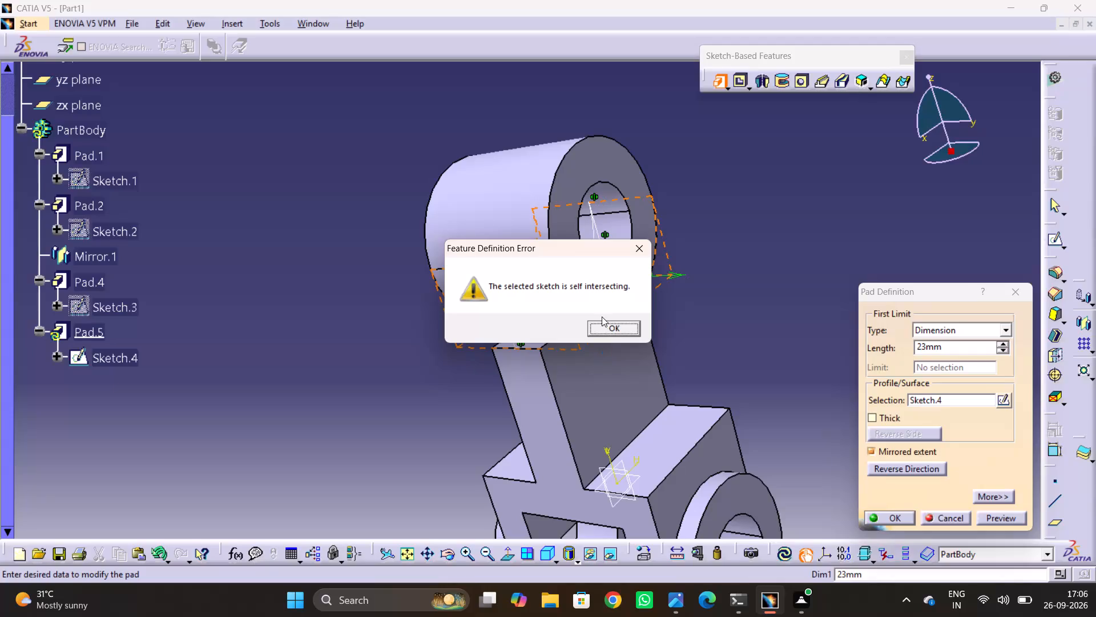
pyautogui.click(602, 316)
pyautogui.click(610, 329)
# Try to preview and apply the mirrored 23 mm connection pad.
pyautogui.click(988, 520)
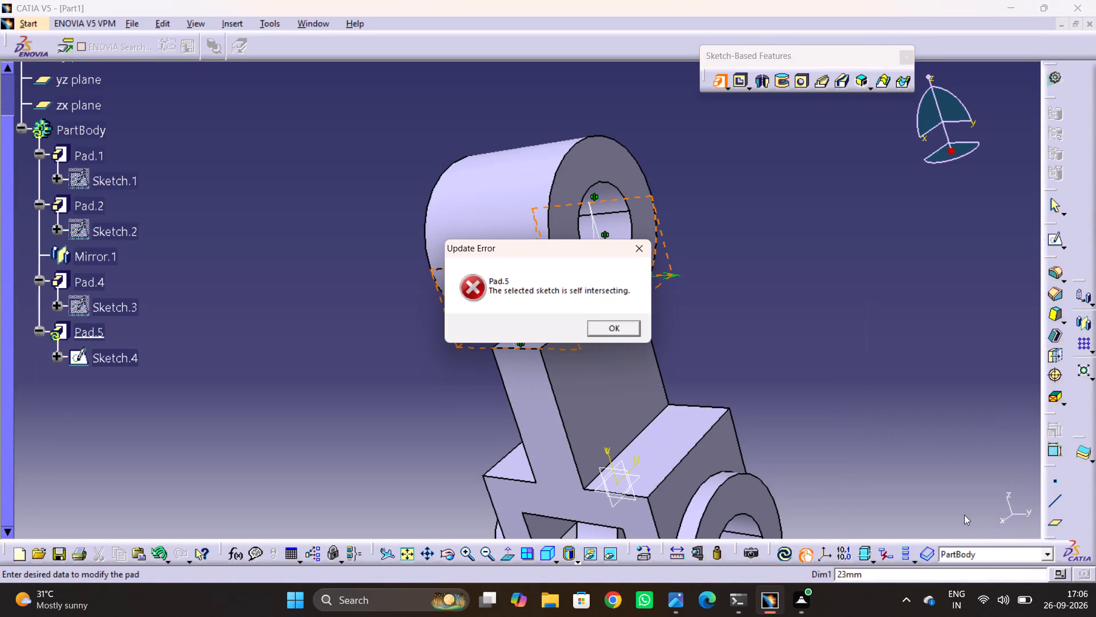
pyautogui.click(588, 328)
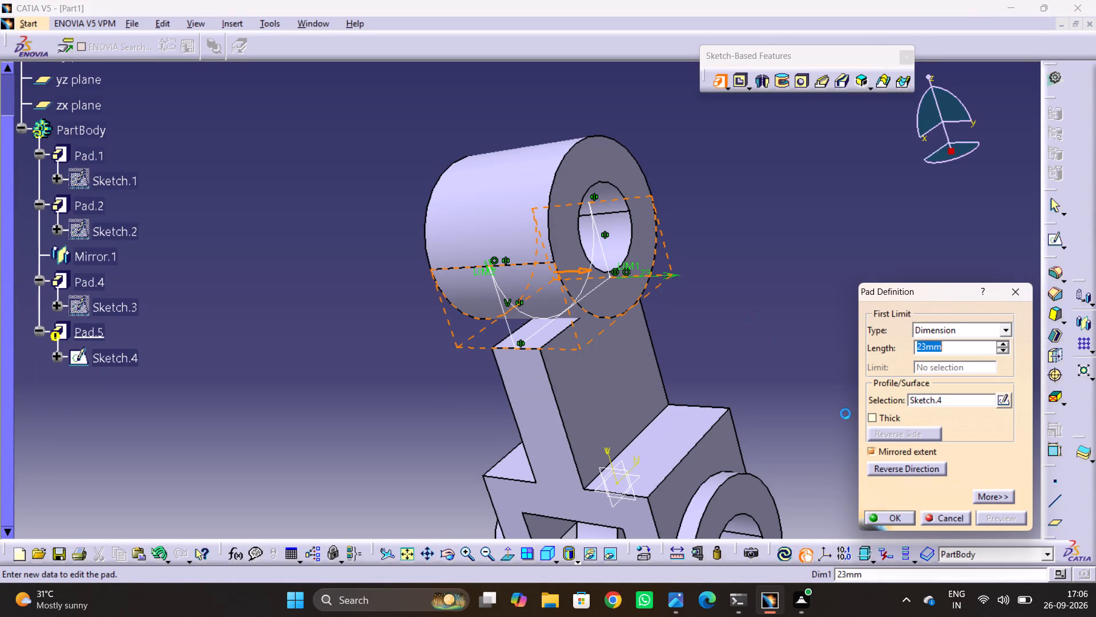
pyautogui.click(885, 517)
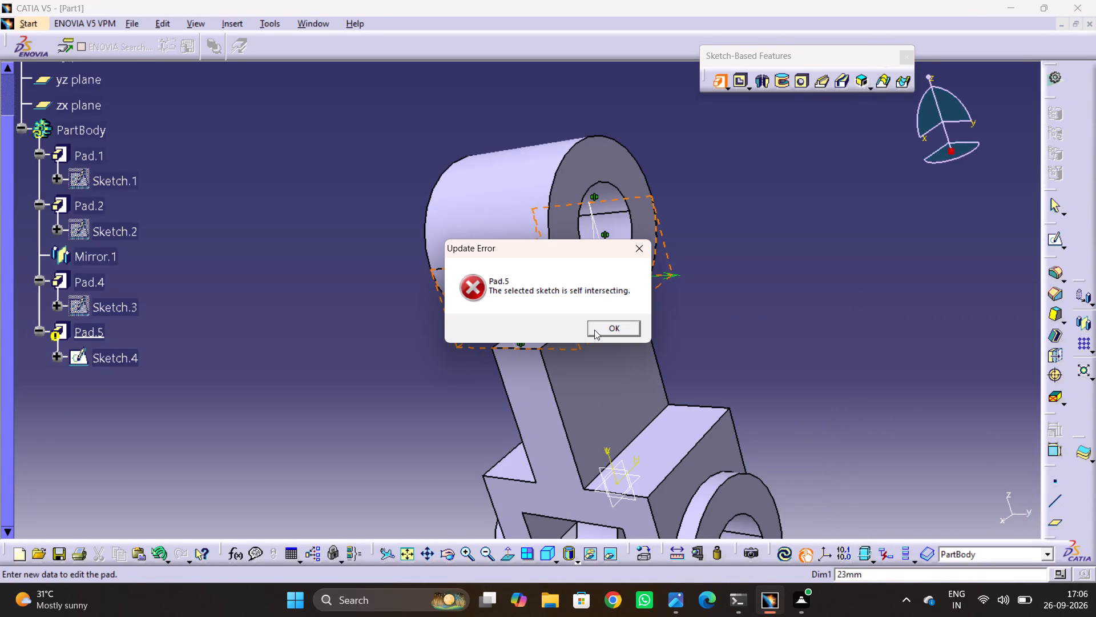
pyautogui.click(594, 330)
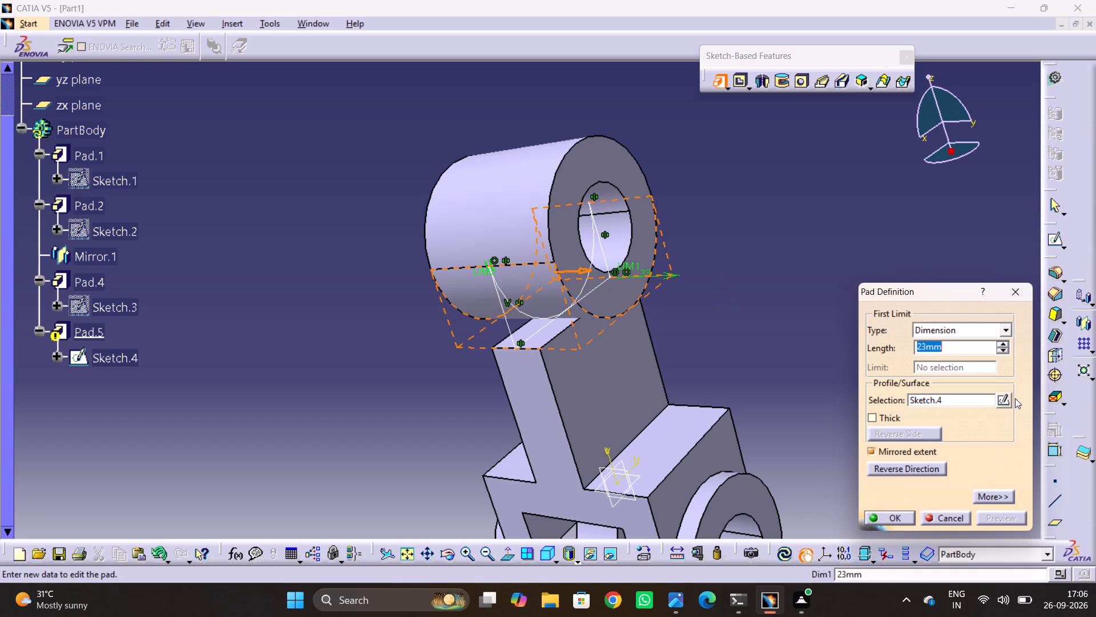
# Reopen the pad's profile sketch and delete the boss's projected lower arc and the remaining projected circle.
pyautogui.click(1008, 399)
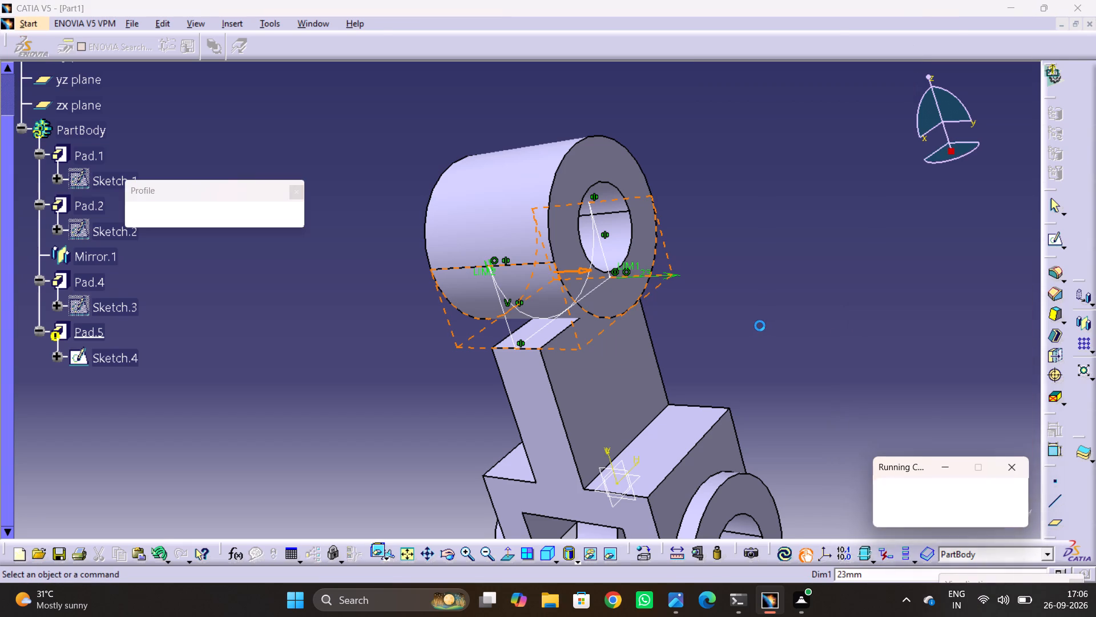
pyautogui.keyDown('ctrl'); pyautogui.moveTo(683, 294); pyautogui.dragTo(684, 269, button='middle'); pyautogui.keyUp('ctrl')
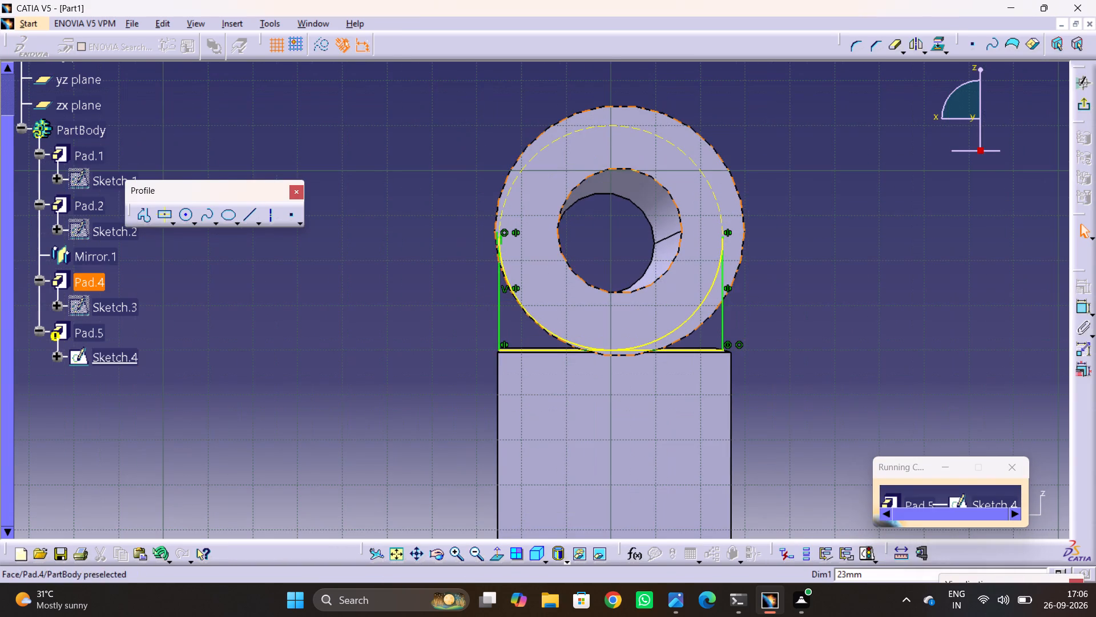
pyautogui.moveTo(687, 270); pyautogui.dragTo(611, 295, button='middle')
pyautogui.moveTo(687, 270); pyautogui.dragTo(611, 295)
pyautogui.scroll(-1, 687, 270)
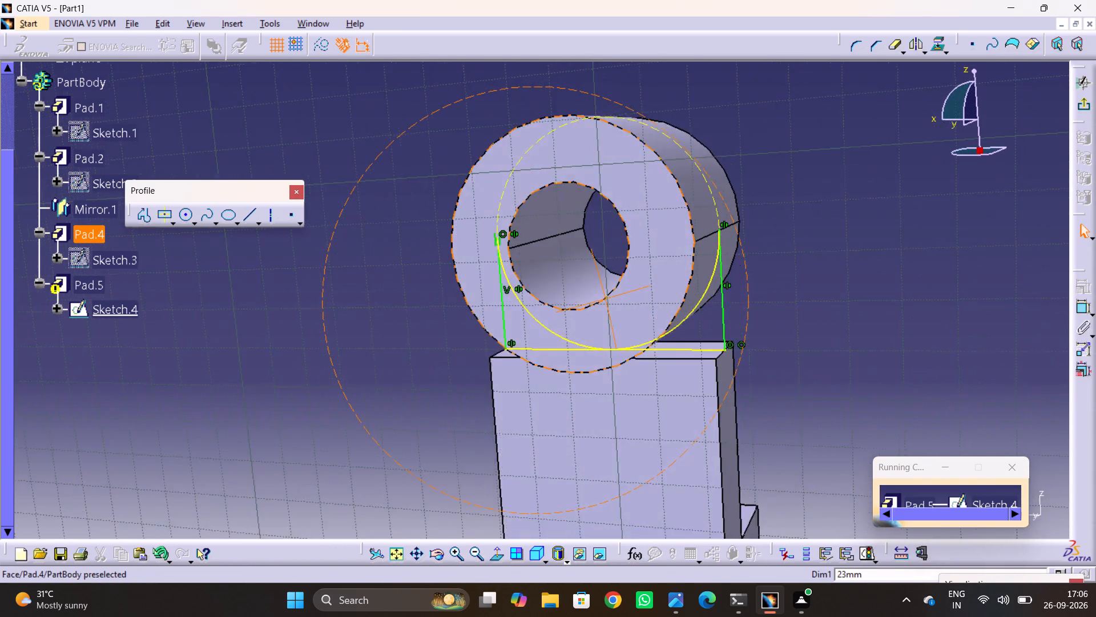
pyautogui.moveTo(611, 295); pyautogui.dragTo(692, 239, button='middle')
pyautogui.moveTo(611, 295); pyautogui.dragTo(692, 239)
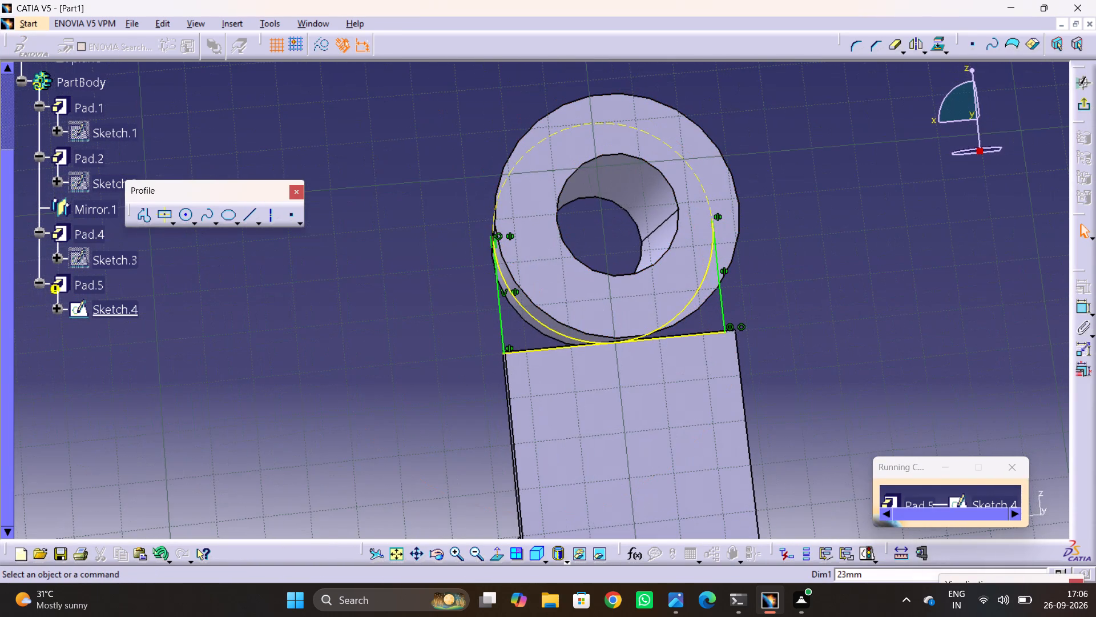
pyautogui.click(885, 287)
pyautogui.press('Escape')
pyautogui.press('Escape')
pyautogui.click(668, 317)
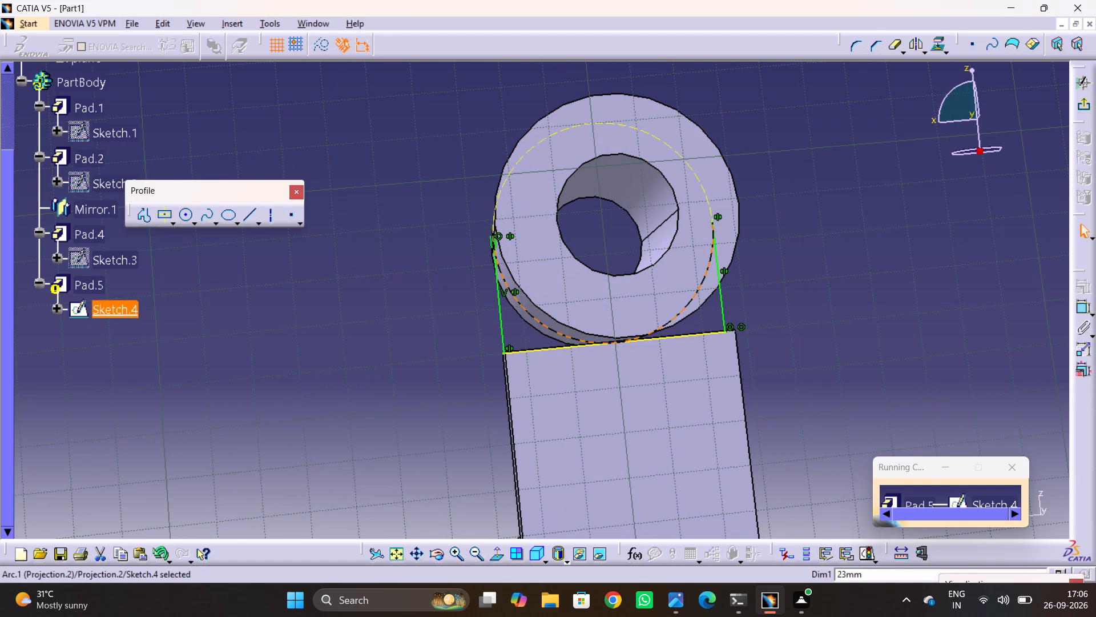
pyautogui.press('Delete')
pyautogui.click(865, 239)
pyautogui.press('Escape')
pyautogui.press('Escape')
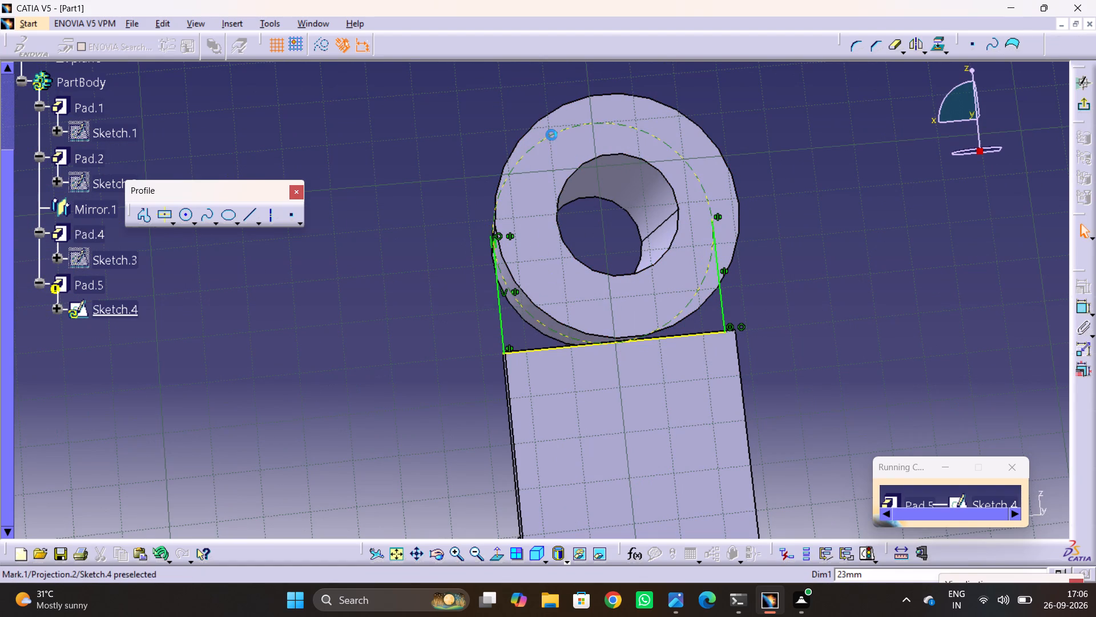
pyautogui.click(546, 138)
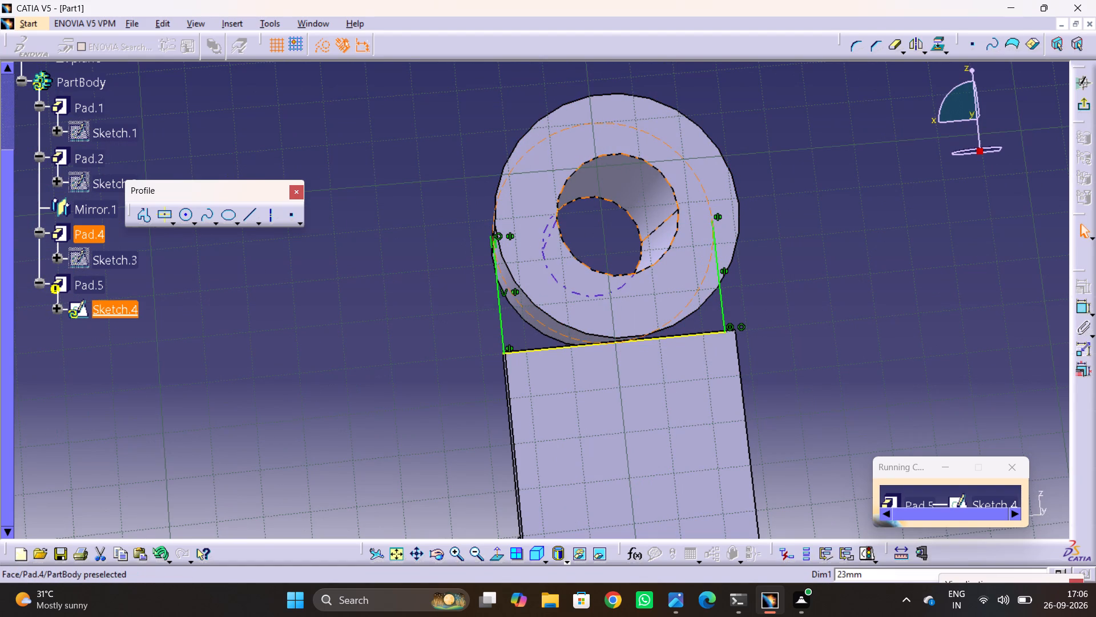
pyautogui.press('Delete')
# Draw a small circle inside the upper boss's bore, centred at about H -1.2 mm, V 84 mm.
pyautogui.moveTo(946, 255); pyautogui.dragTo(879, 303, button='middle')
pyautogui.moveTo(945, 255); pyautogui.dragTo(879, 303)
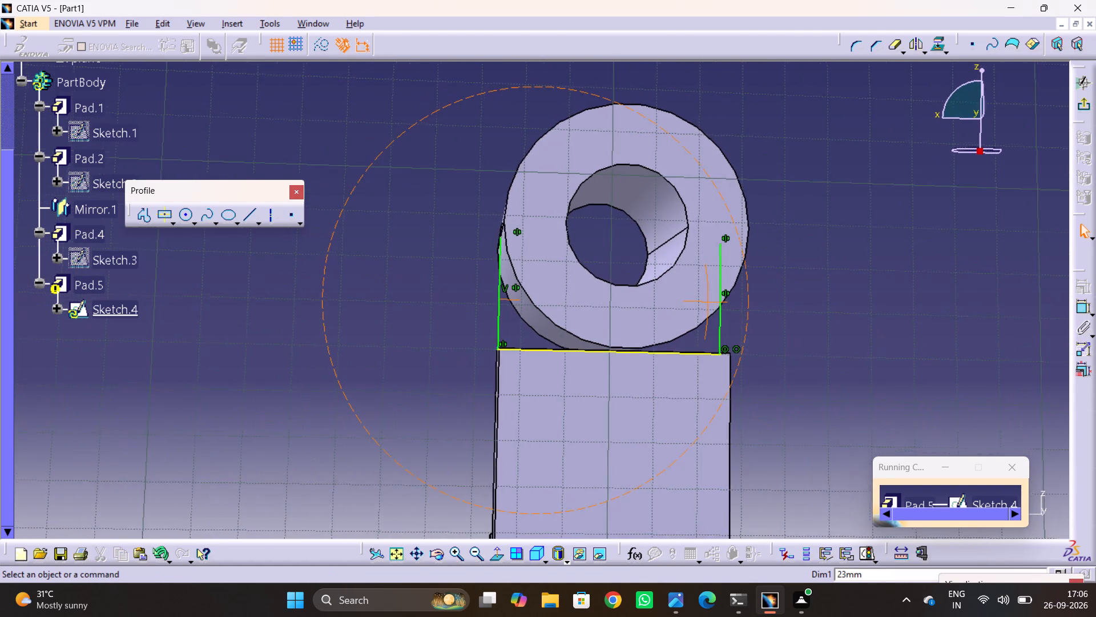
pyautogui.moveTo(879, 303); pyautogui.dragTo(732, 304, button='middle')
pyautogui.moveTo(879, 303); pyautogui.dragTo(730, 298)
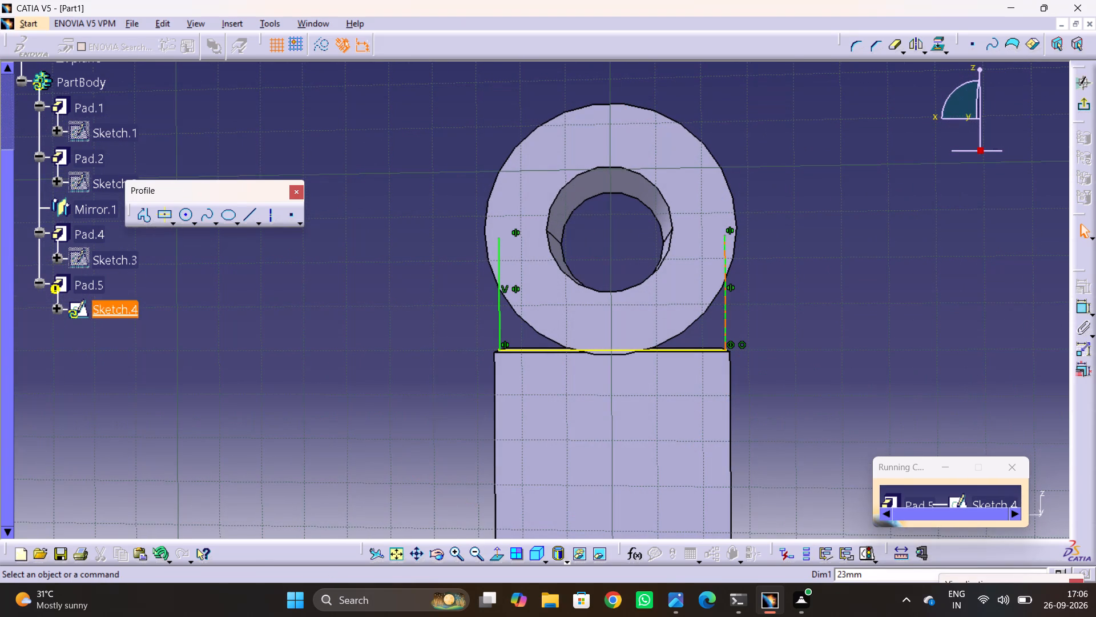
pyautogui.click(186, 217)
pyautogui.click(605, 239)
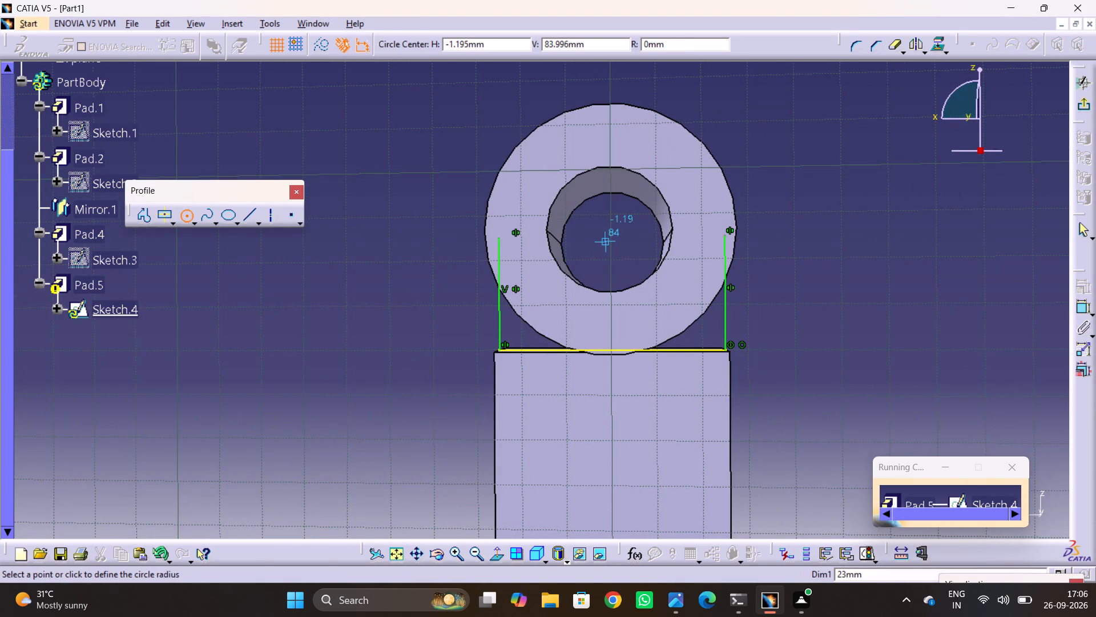
pyautogui.click(608, 266)
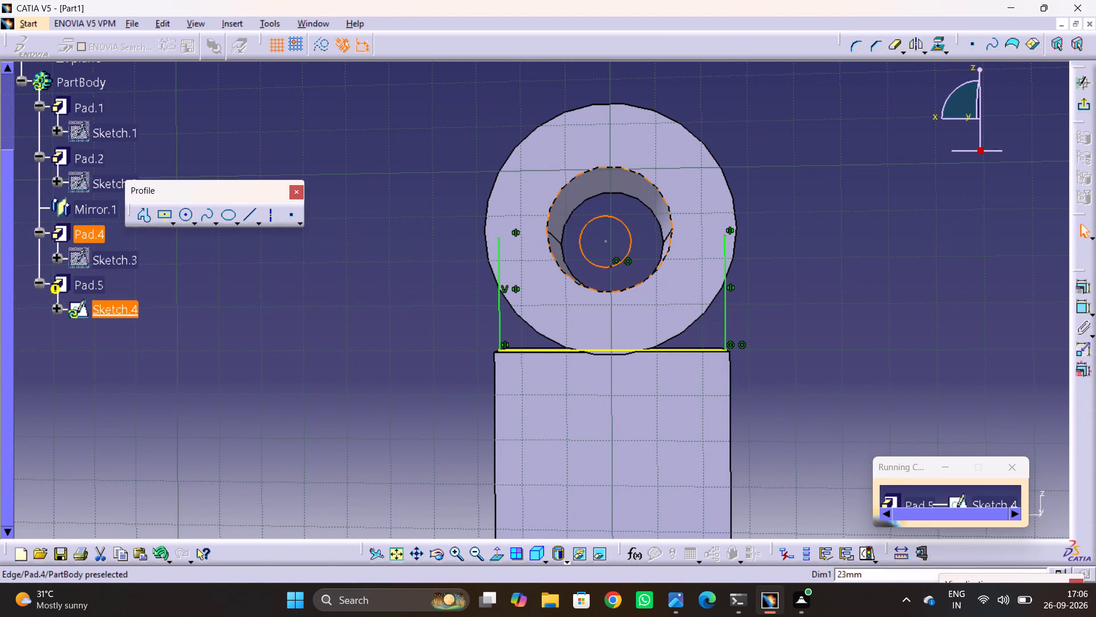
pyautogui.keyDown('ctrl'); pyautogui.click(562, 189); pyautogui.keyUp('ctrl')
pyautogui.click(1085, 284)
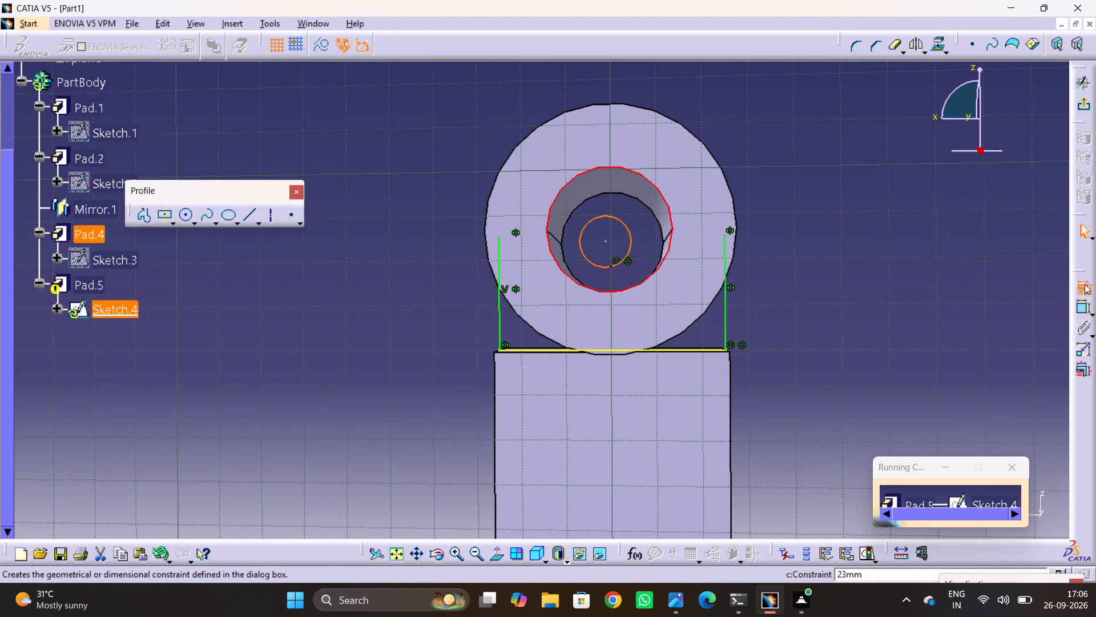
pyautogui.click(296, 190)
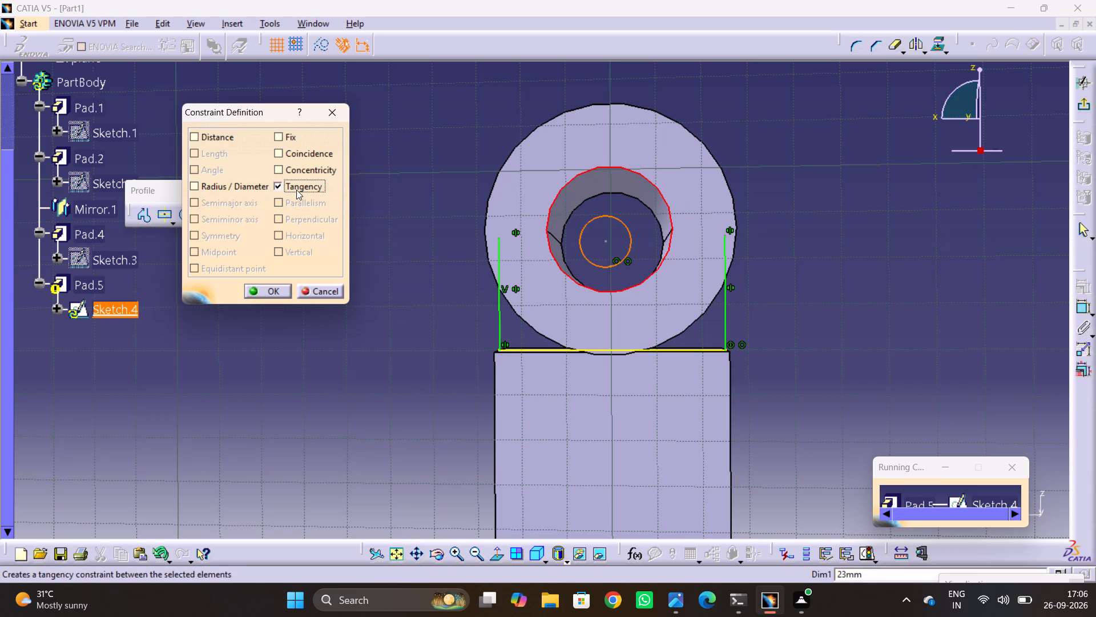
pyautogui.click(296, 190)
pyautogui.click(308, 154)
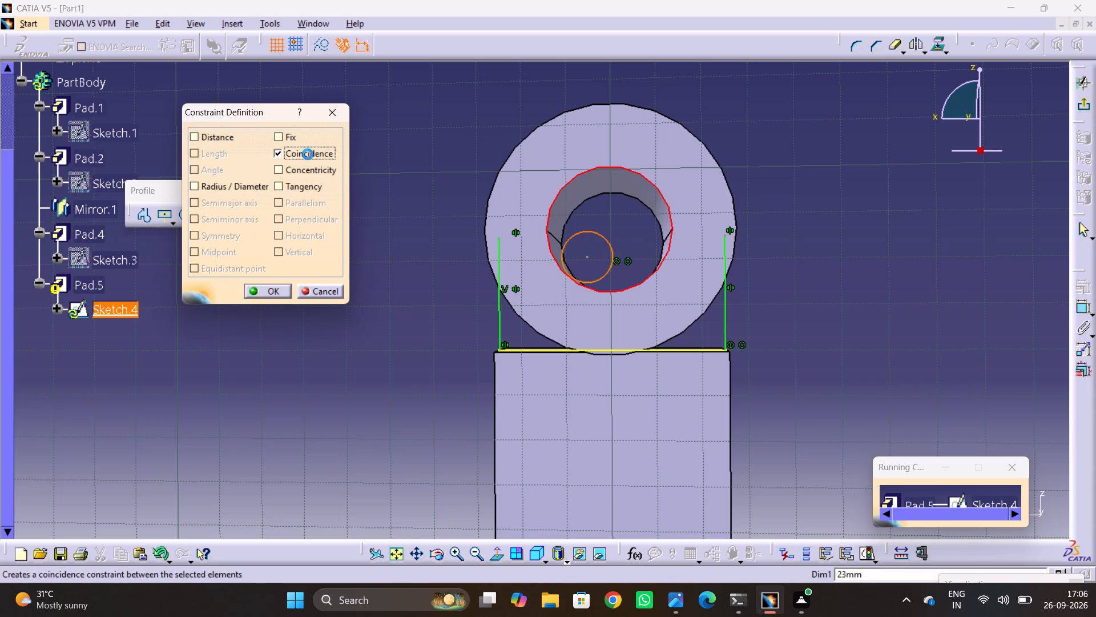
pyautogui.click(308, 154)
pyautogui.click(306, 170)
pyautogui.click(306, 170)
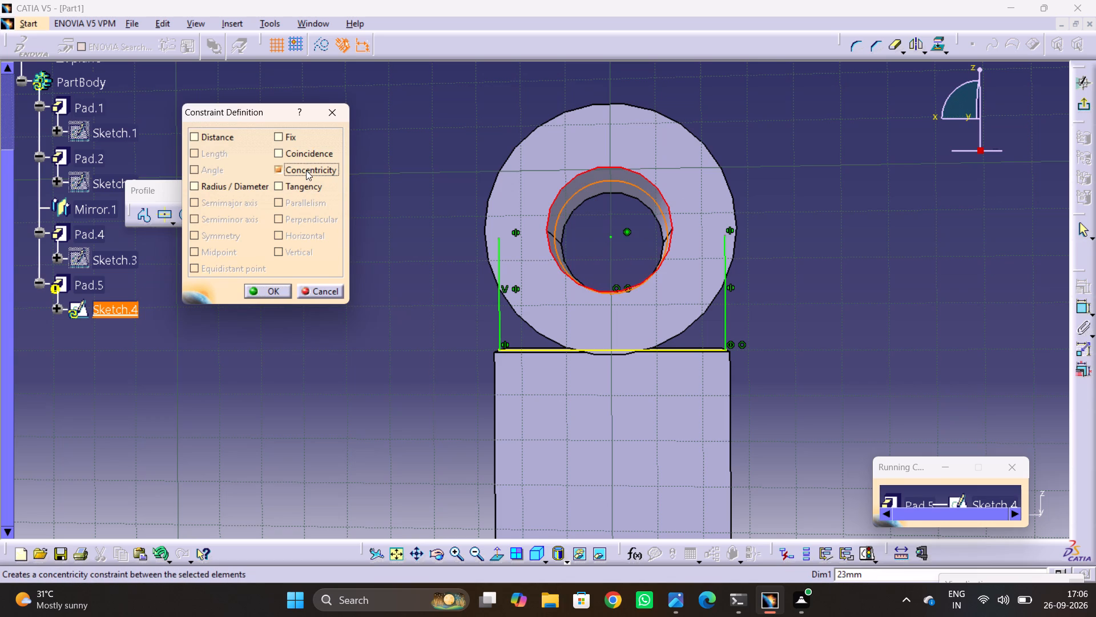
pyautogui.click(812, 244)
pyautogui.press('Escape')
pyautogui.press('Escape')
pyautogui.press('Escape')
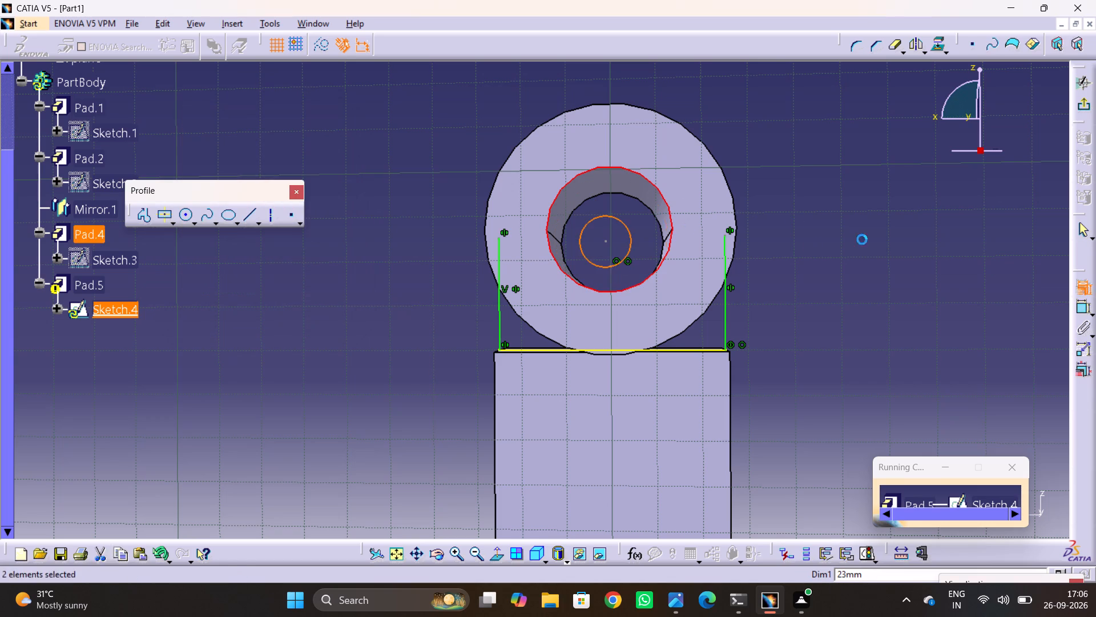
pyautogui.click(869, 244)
# Constrain the new circle to be concentric with the upper boss's bore edge.
pyautogui.click(632, 244)
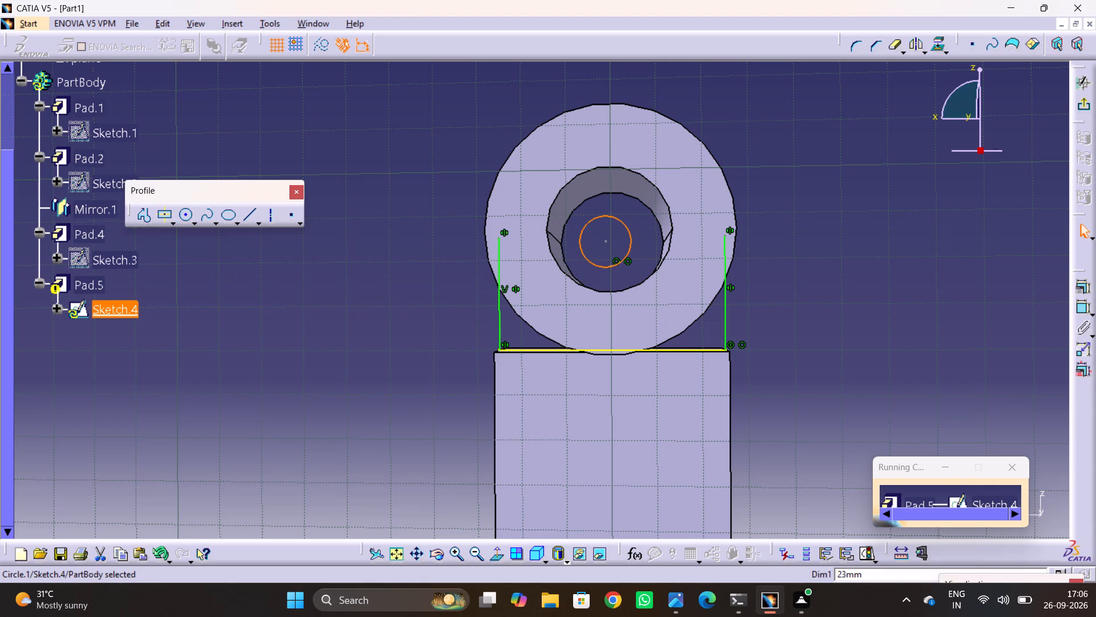
pyautogui.keyDown('ctrl'); pyautogui.click(672, 233); pyautogui.keyUp('ctrl')
pyautogui.click(1082, 282)
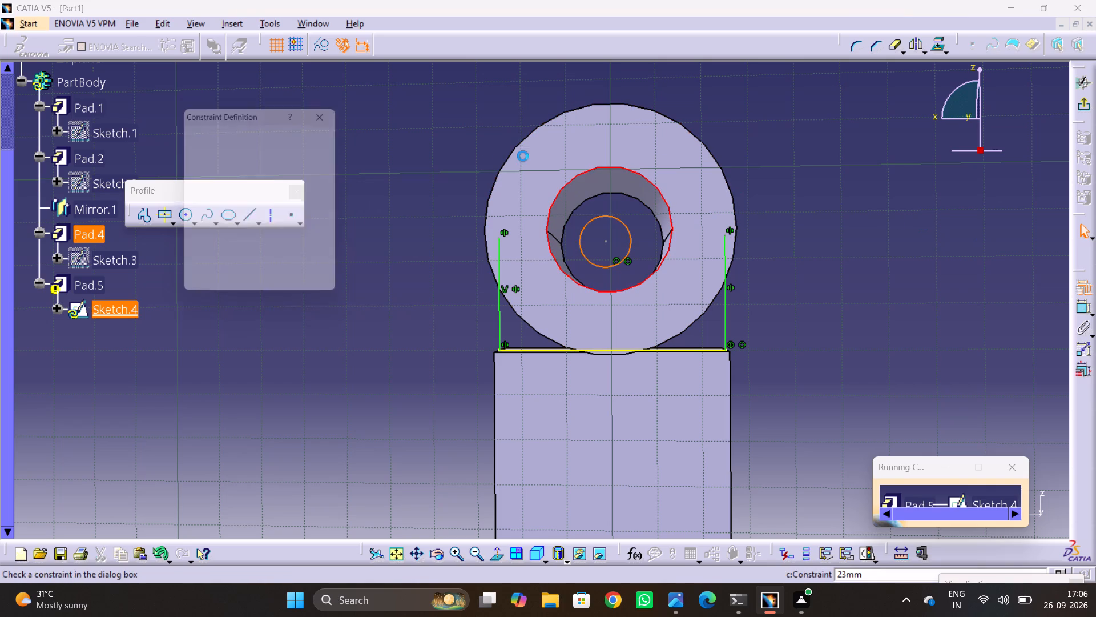
pyautogui.click(313, 172)
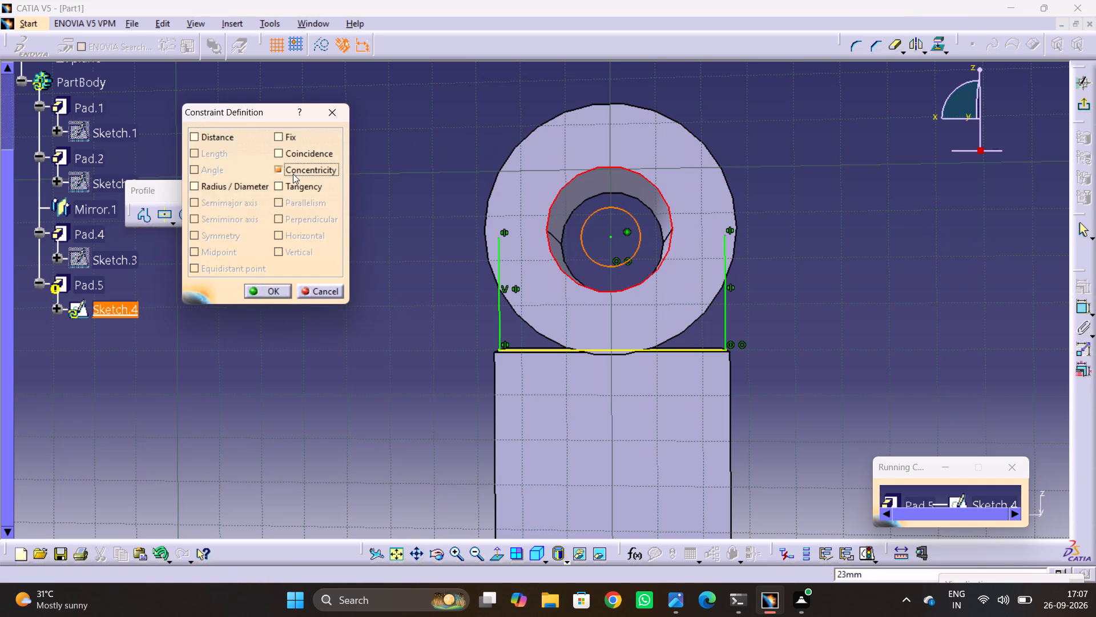
pyautogui.click(273, 289)
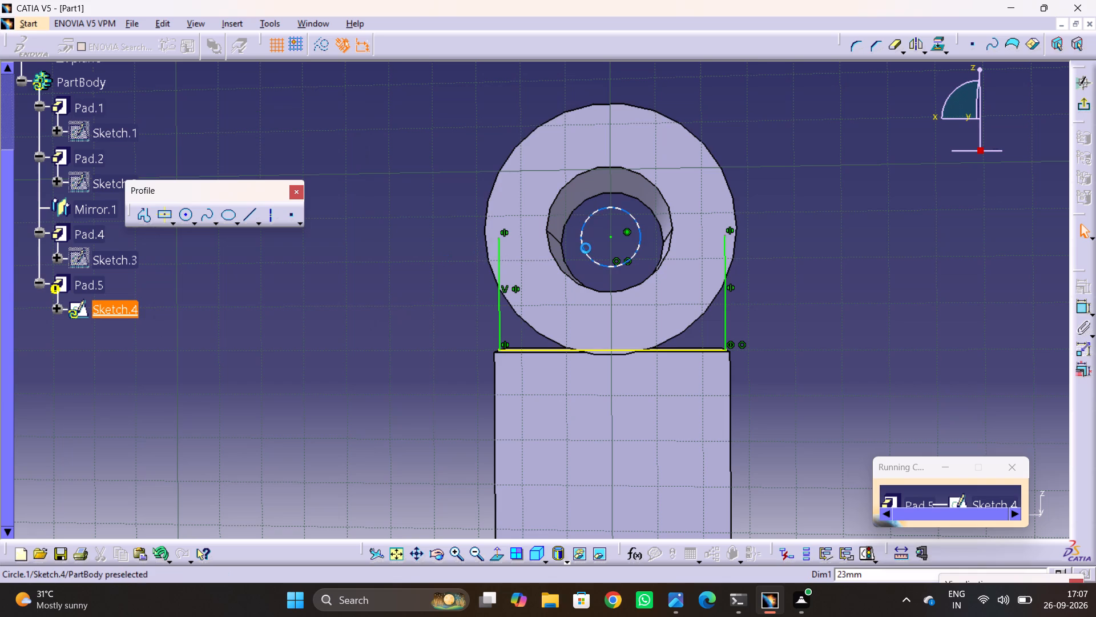
# Make the circle coincident with the upper endpoint of the side line that carries the vertical constraint.
pyautogui.click(586, 248)
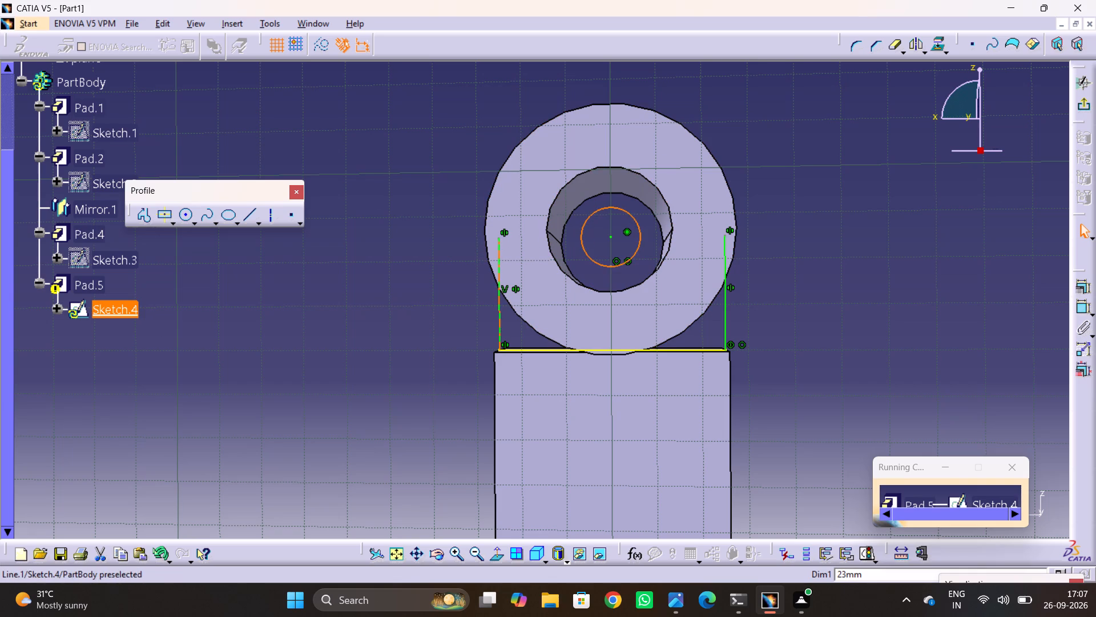
pyautogui.keyDown('ctrl'); pyautogui.click(498, 236); pyautogui.keyUp('ctrl')
pyautogui.click(1081, 291)
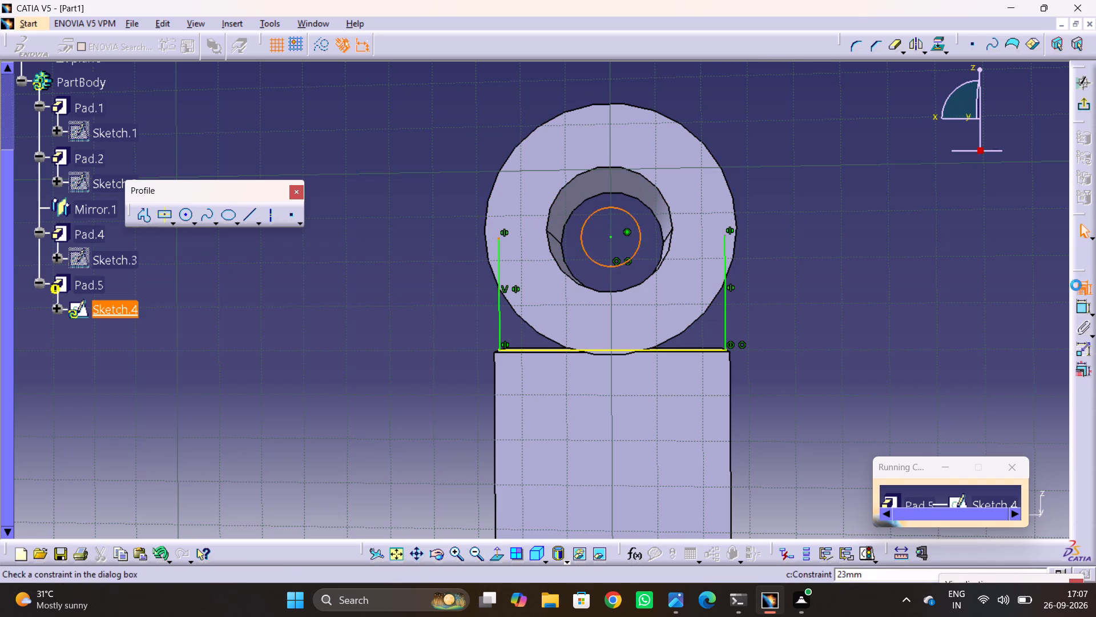
pyautogui.click(294, 171)
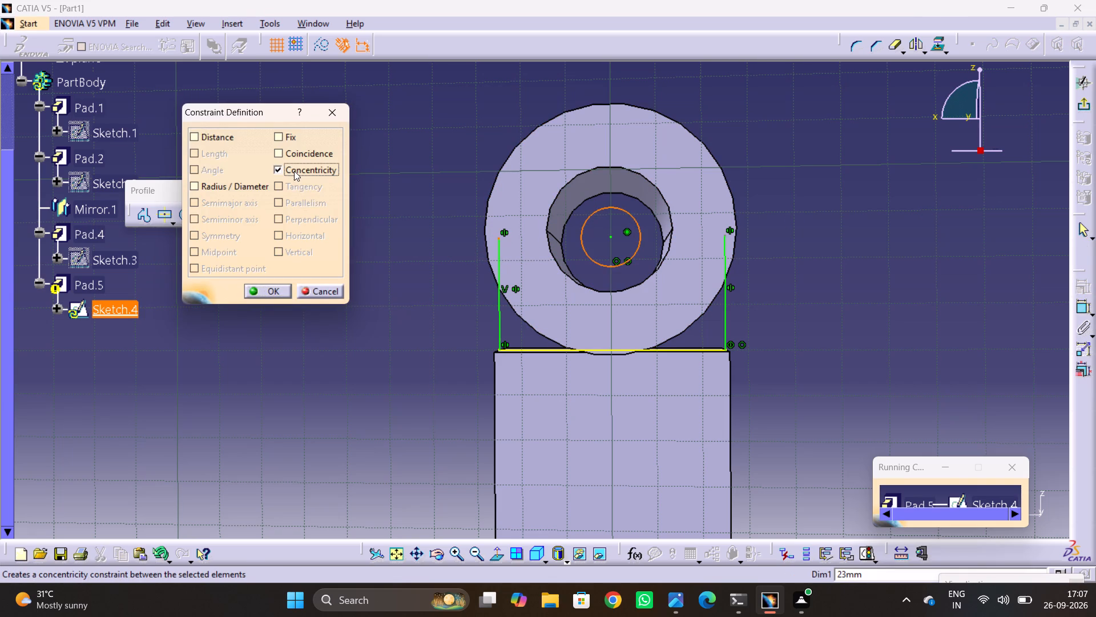
pyautogui.click(294, 171)
pyautogui.click(313, 151)
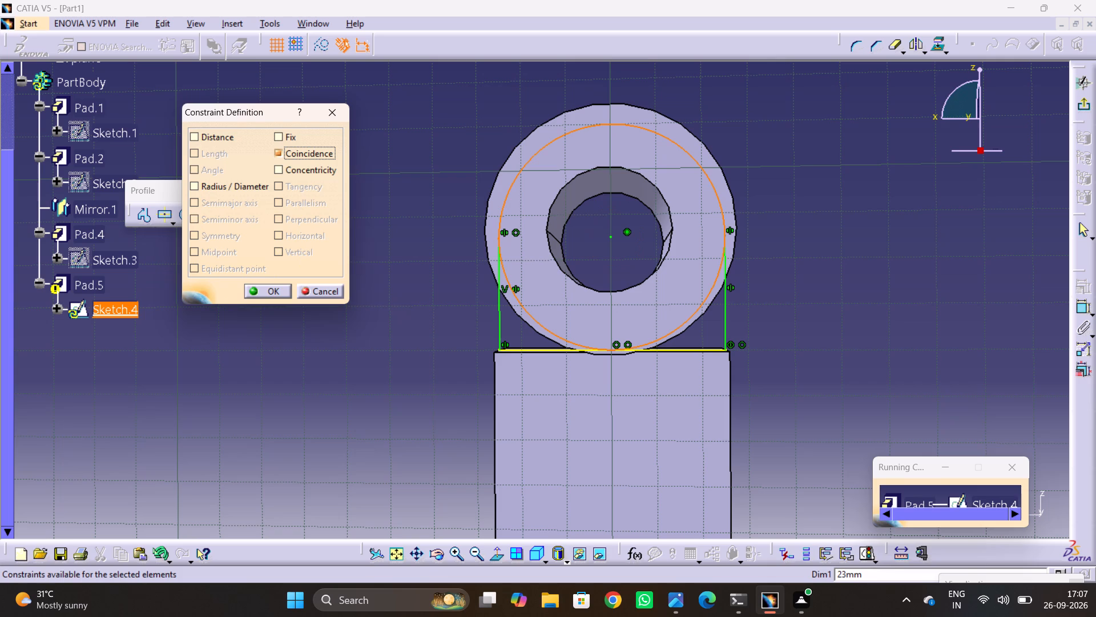
pyautogui.click(269, 281)
pyautogui.click(271, 289)
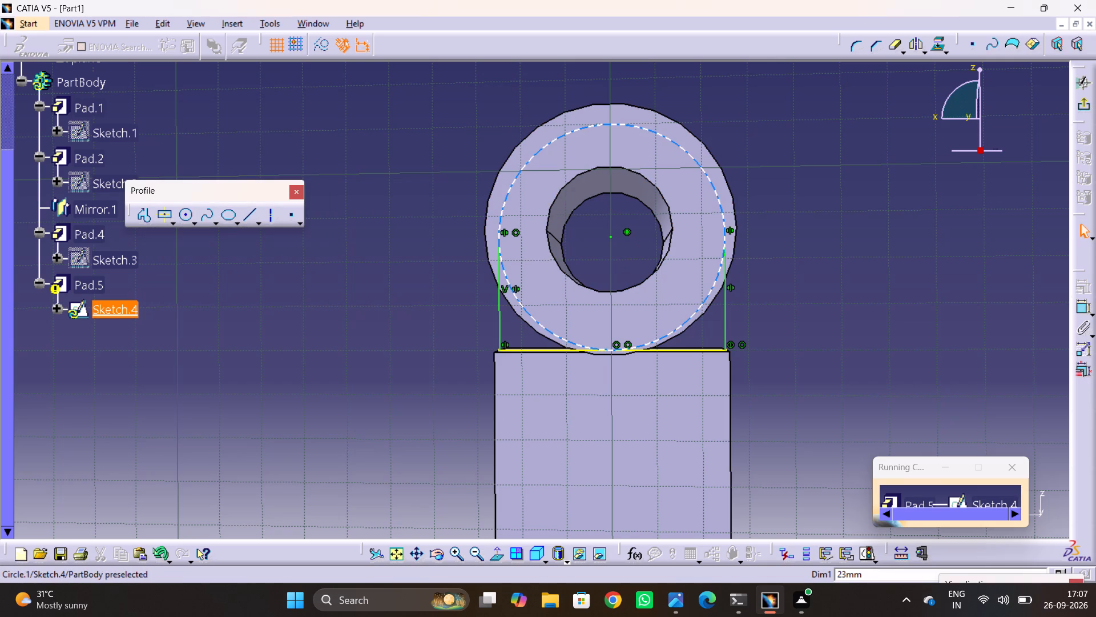
pyautogui.click(724, 249)
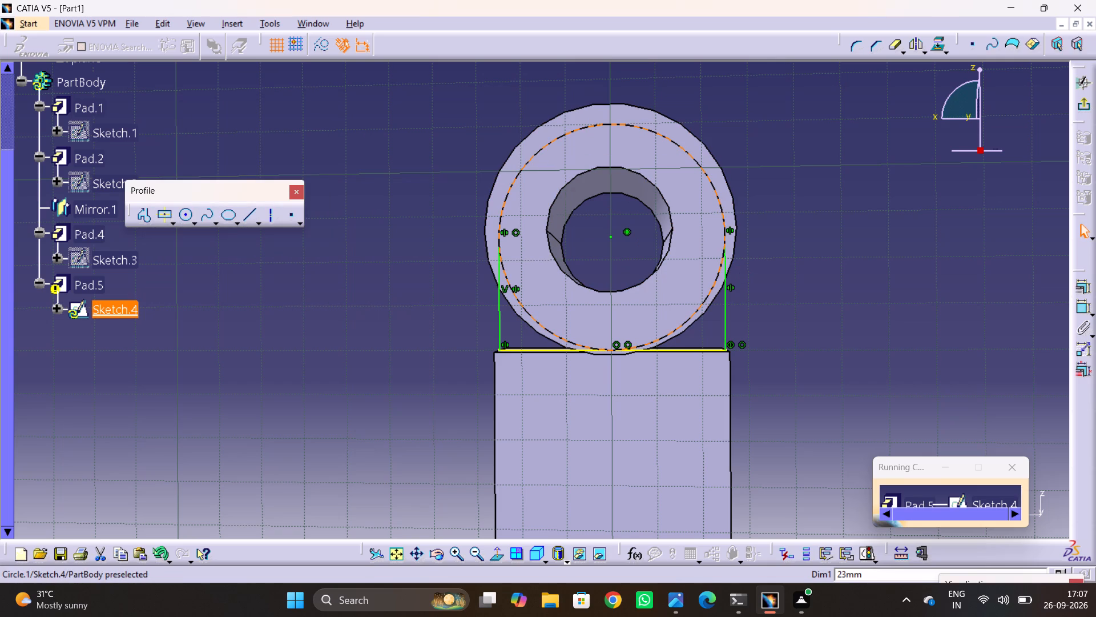
pyautogui.click(800, 258)
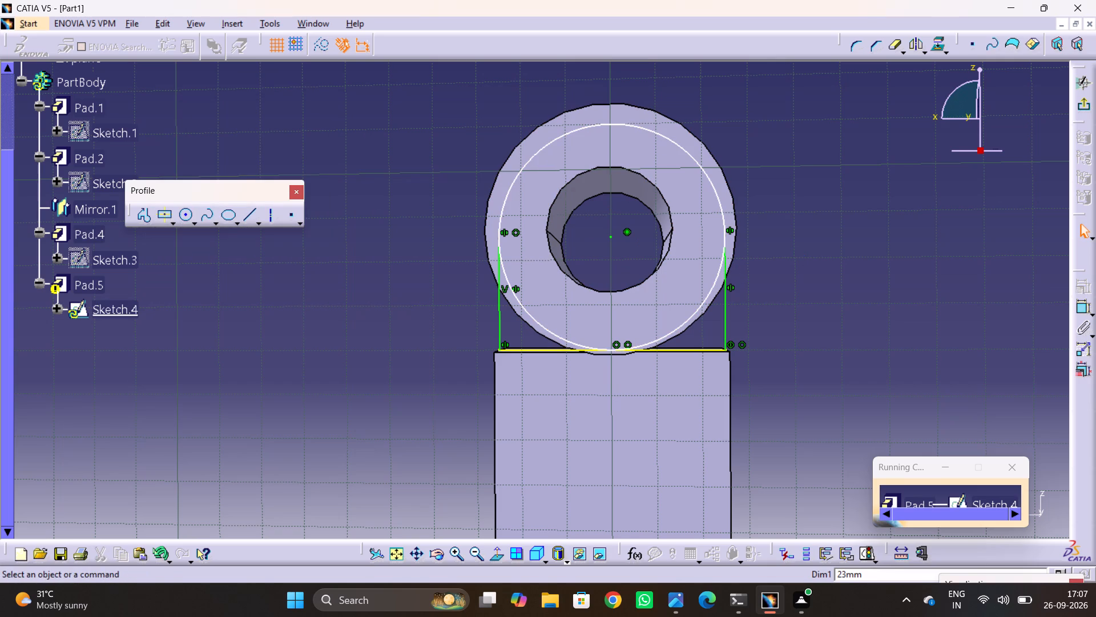
# Trim away the circle's upper arc between the two side lines, using Quick Trim.
pyautogui.moveTo(704, 287); pyautogui.dragTo(637, 339, button='middle')
pyautogui.moveTo(702, 287); pyautogui.dragTo(637, 339)
pyautogui.keyDown('ctrl'); pyautogui.moveTo(703, 253); pyautogui.dragTo(733, 171, button='middle'); pyautogui.keyUp('ctrl')
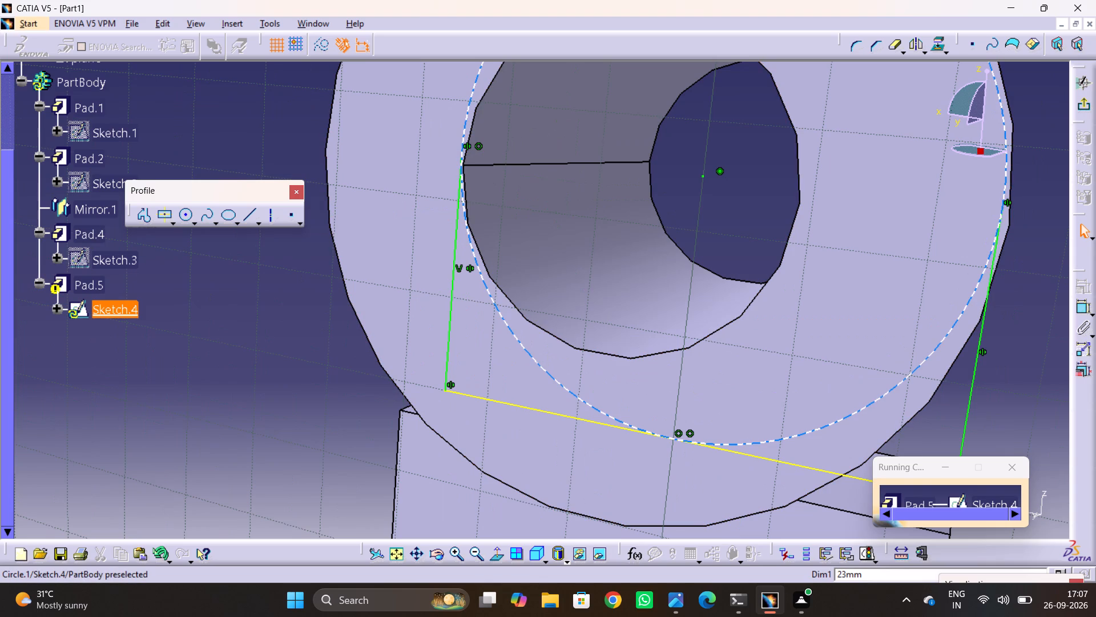
pyautogui.moveTo(982, 273); pyautogui.dragTo(902, 214)
pyautogui.click(1046, 297)
pyautogui.keyDown('ctrl'); pyautogui.moveTo(1043, 218); pyautogui.dragTo(1039, 308, button='middle'); pyautogui.keyUp('ctrl')
pyautogui.click(893, 46)
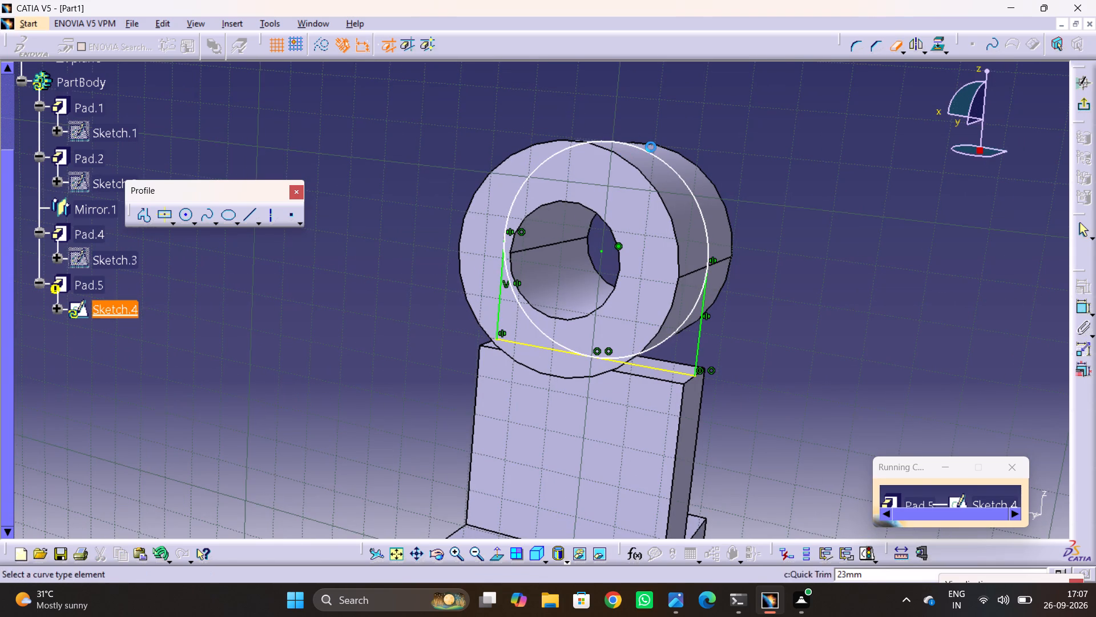
pyautogui.click(651, 154)
pyautogui.click(913, 322)
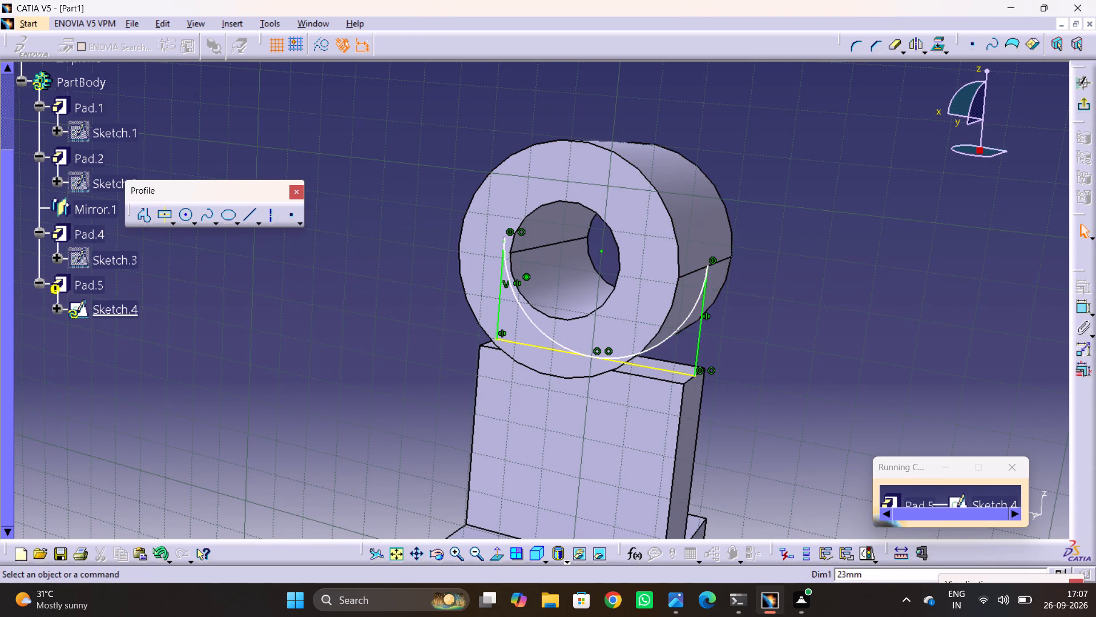
# Exit the edited connection sketch and return to the pad definition.
pyautogui.click(1086, 110)
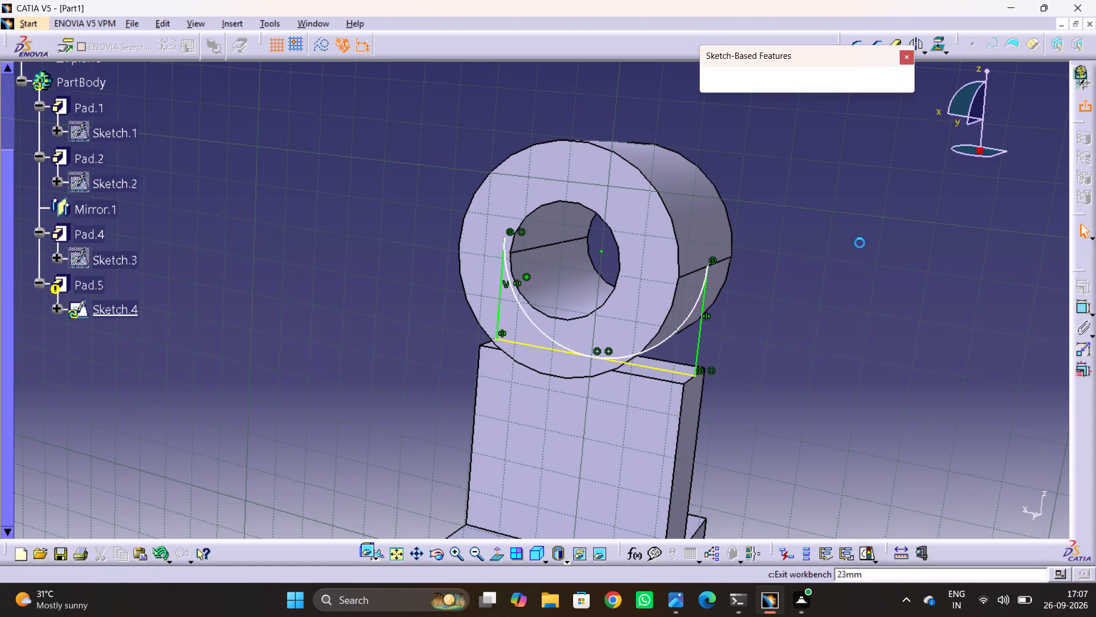
pyautogui.click(616, 332)
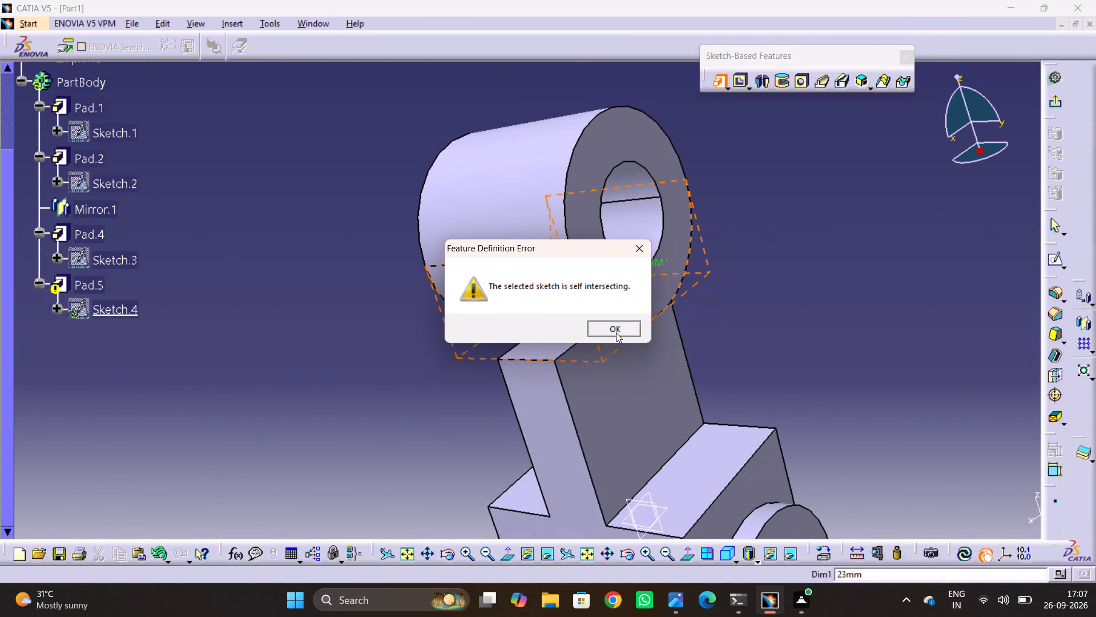
# Examine the connection sketch's arc, side lines and base line around the boss and stem in the pad preview.
pyautogui.keyDown('ctrl'); pyautogui.moveTo(712, 323); pyautogui.dragTo(694, 269, button='middle'); pyautogui.keyUp('ctrl')
pyautogui.moveTo(649, 322); pyautogui.dragTo(578, 247, button='middle')
pyautogui.moveTo(642, 322); pyautogui.dragTo(578, 247)
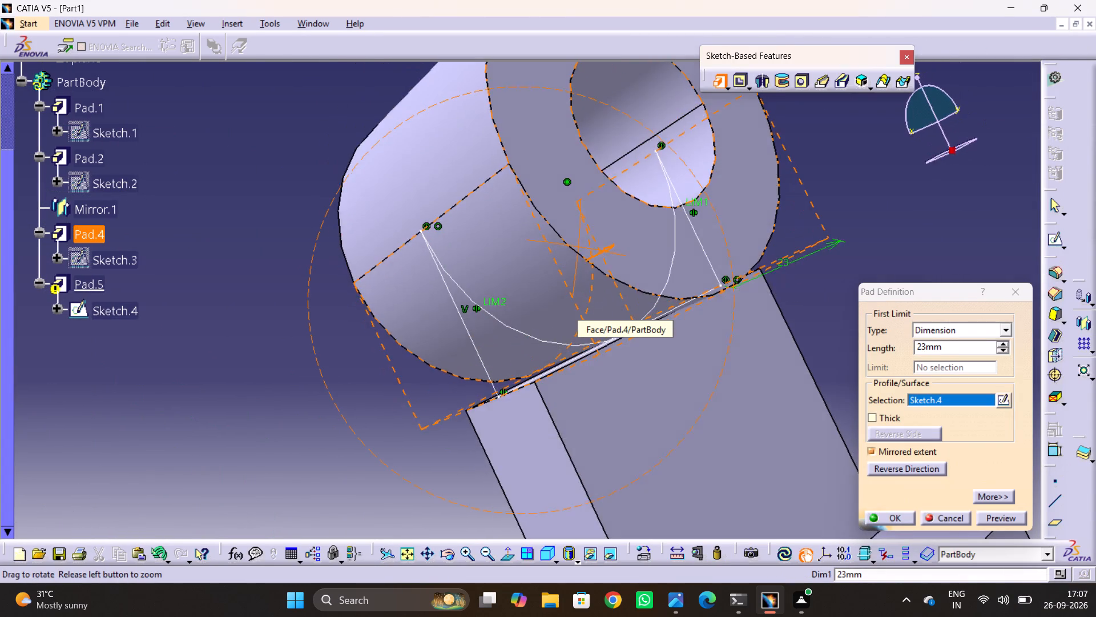
pyautogui.moveTo(578, 247); pyautogui.dragTo(442, 347, button='middle')
pyautogui.moveTo(578, 247); pyautogui.dragTo(442, 347)
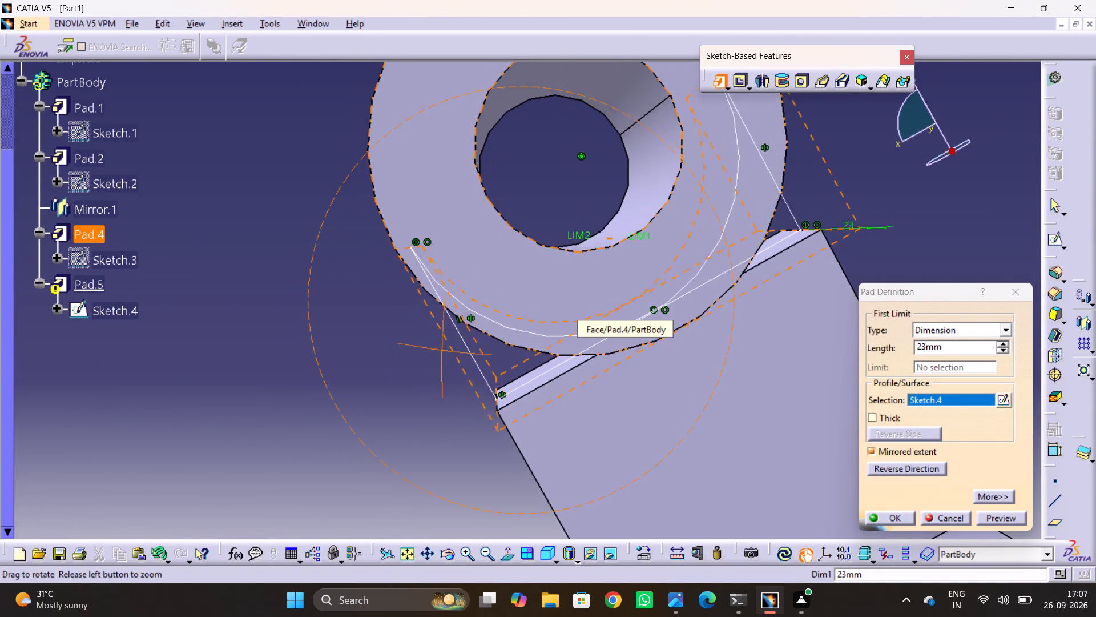
pyautogui.moveTo(442, 347); pyautogui.dragTo(460, 230)
pyautogui.moveTo(442, 347); pyautogui.dragTo(460, 230, button='middle')
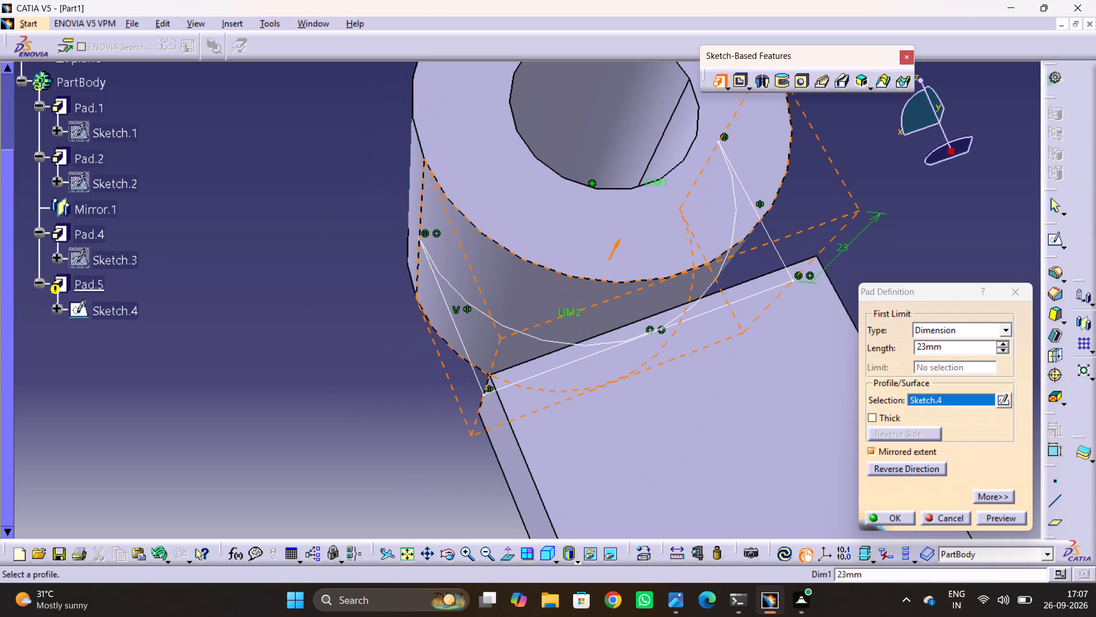
# Examine the pad preview around the boss's lower edge and the stem's top face, where the arc meets the base line.
pyautogui.scroll(-1, 671, 308)
pyautogui.moveTo(667, 308); pyautogui.dragTo(659, 369, button='middle')
pyautogui.moveTo(667, 308); pyautogui.dragTo(660, 369)
pyautogui.keyDown('ctrl'); pyautogui.moveTo(664, 361); pyautogui.dragTo(664, 327, button='middle'); pyautogui.keyUp('ctrl')
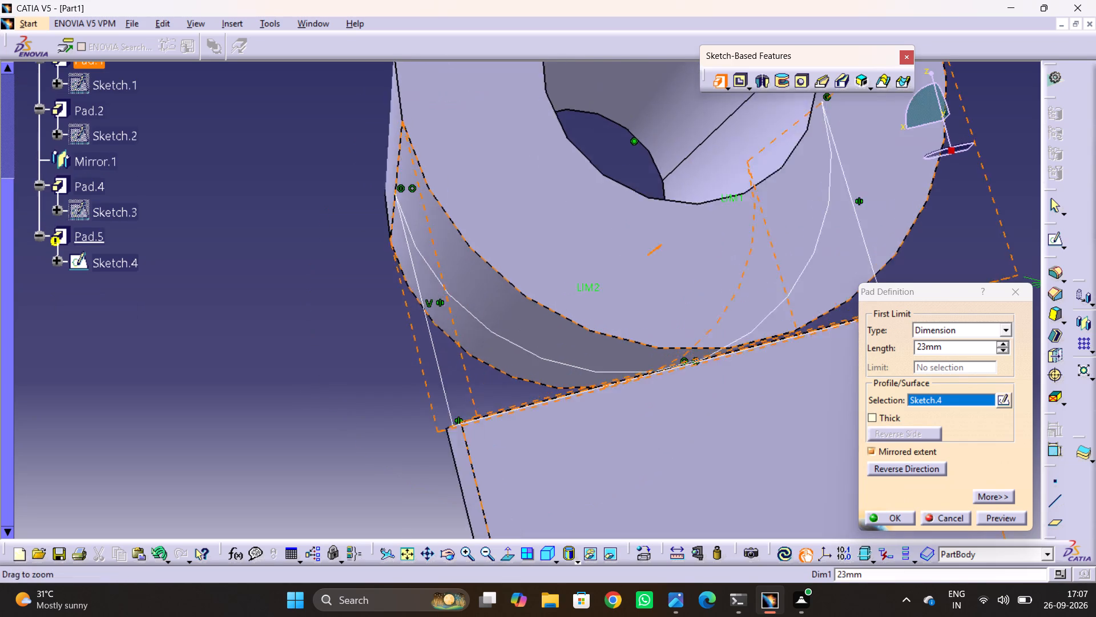
pyautogui.keyDown('ctrl'); pyautogui.moveTo(664, 327); pyautogui.dragTo(713, 232, button='middle'); pyautogui.keyUp('ctrl')
pyautogui.moveTo(734, 384); pyautogui.dragTo(419, 271, button='middle')
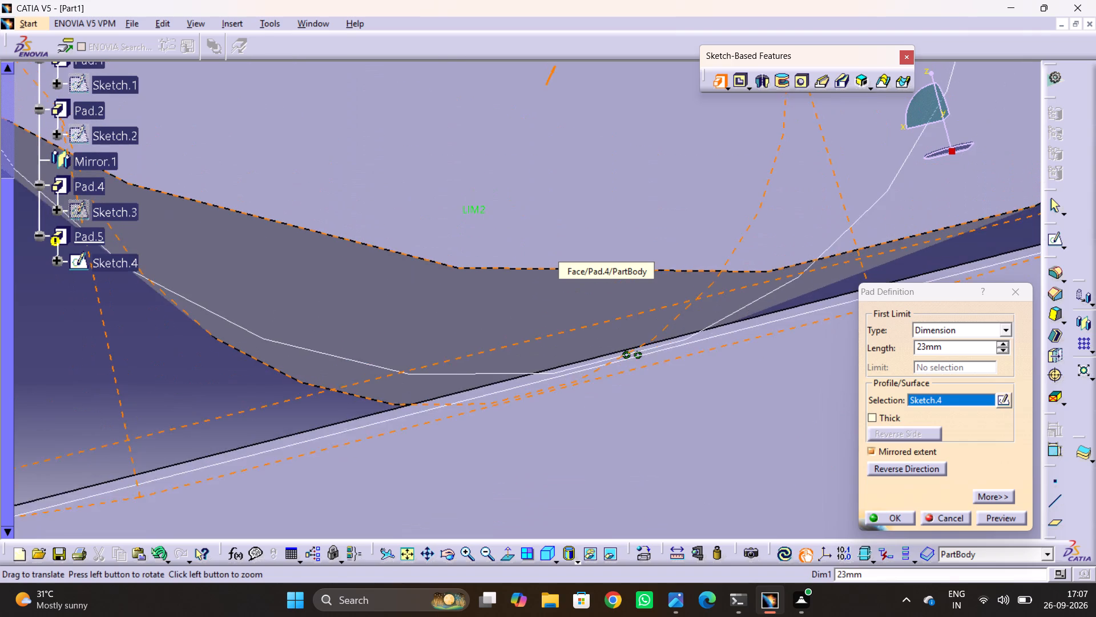
pyautogui.moveTo(419, 271); pyautogui.dragTo(419, 282, button='middle')
pyautogui.keyDown('ctrl'); pyautogui.moveTo(711, 253); pyautogui.dragTo(719, 329, button='middle'); pyautogui.keyUp('ctrl')
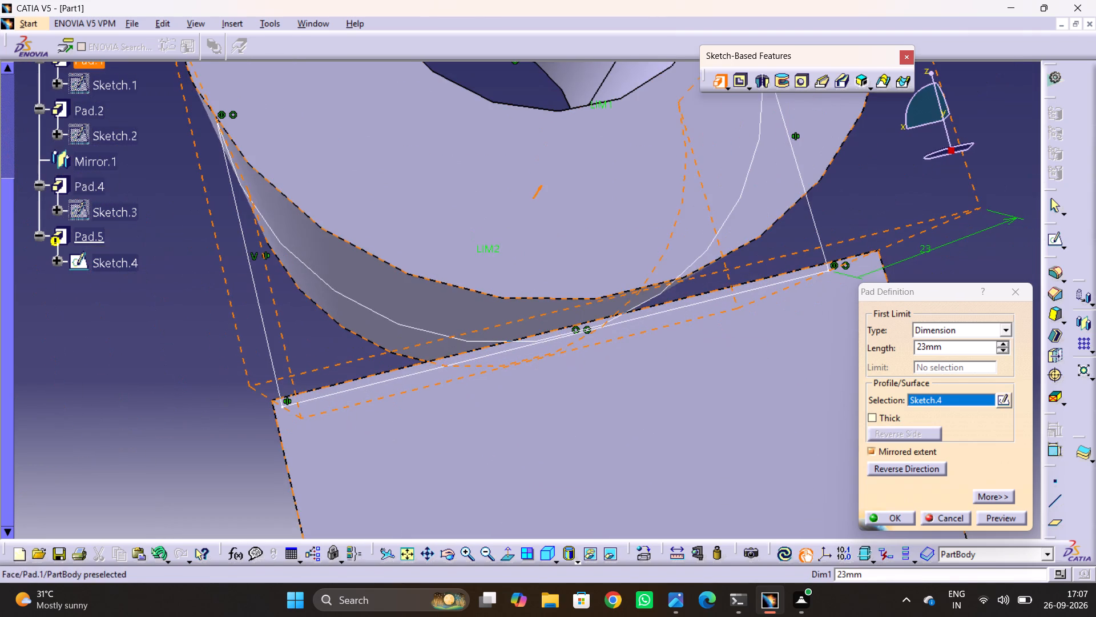
pyautogui.moveTo(595, 306); pyautogui.dragTo(724, 310, button='middle')
pyautogui.moveTo(589, 305); pyautogui.dragTo(724, 310)
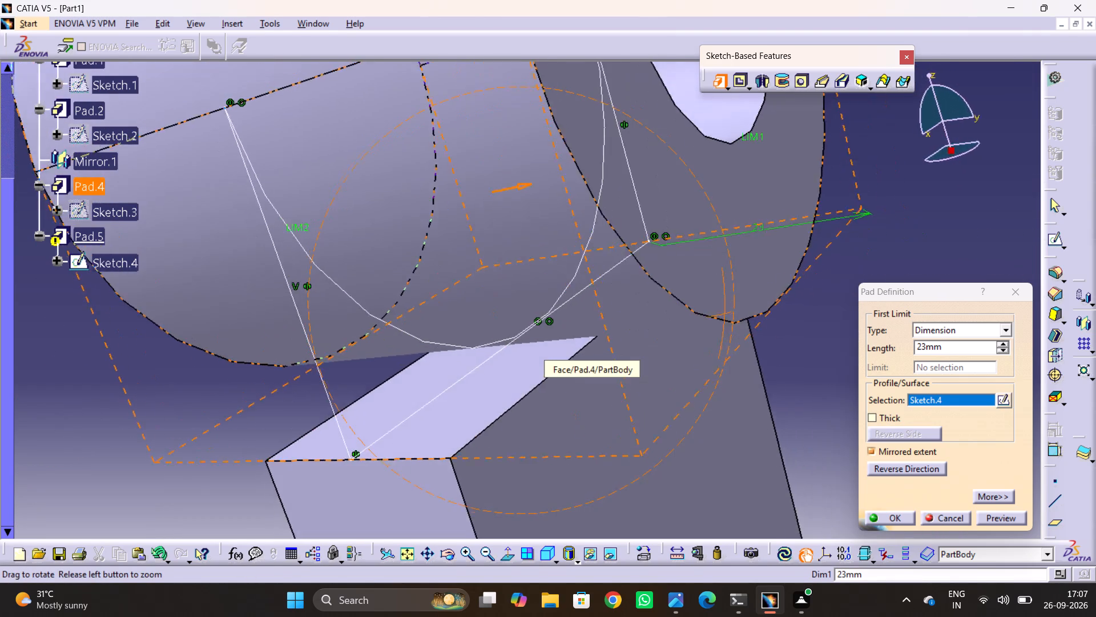
pyautogui.moveTo(724, 310); pyautogui.dragTo(687, 305)
pyautogui.moveTo(724, 310); pyautogui.dragTo(687, 305, button='middle')
pyautogui.keyDown('ctrl'); pyautogui.moveTo(684, 263); pyautogui.dragTo(688, 289, button='middle'); pyautogui.keyUp('ctrl')
pyautogui.moveTo(628, 315); pyautogui.dragTo(627, 315, button='middle')
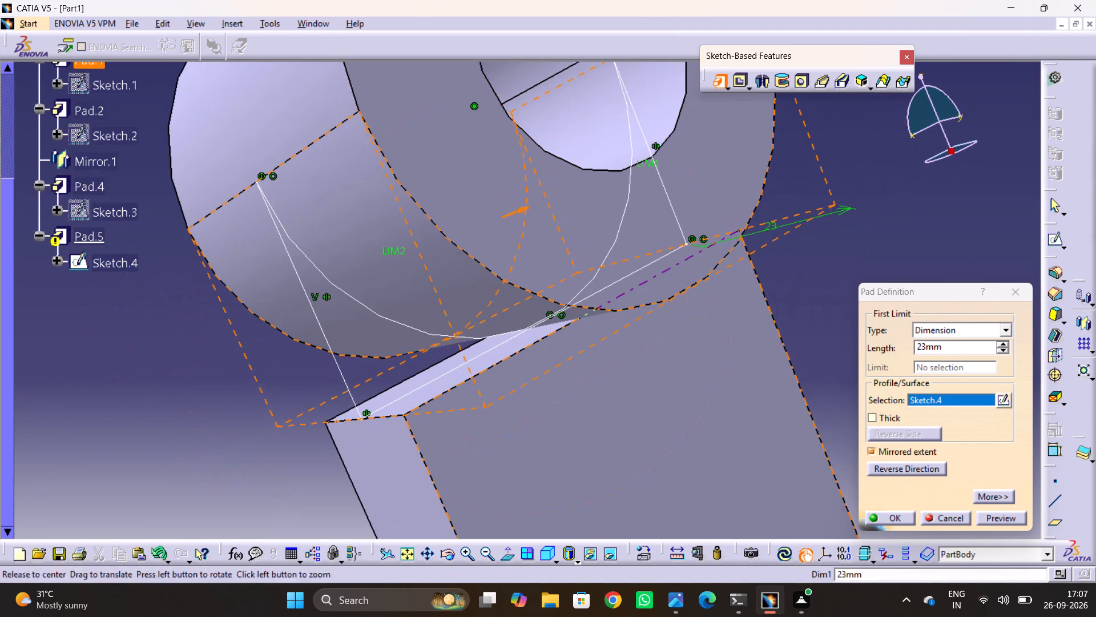
pyautogui.moveTo(627, 315); pyautogui.dragTo(560, 327, button='middle')
pyautogui.moveTo(622, 316); pyautogui.dragTo(561, 327)
pyautogui.scroll(-1, 620, 316)
pyautogui.moveTo(730, 407); pyautogui.dragTo(705, 391, button='middle')
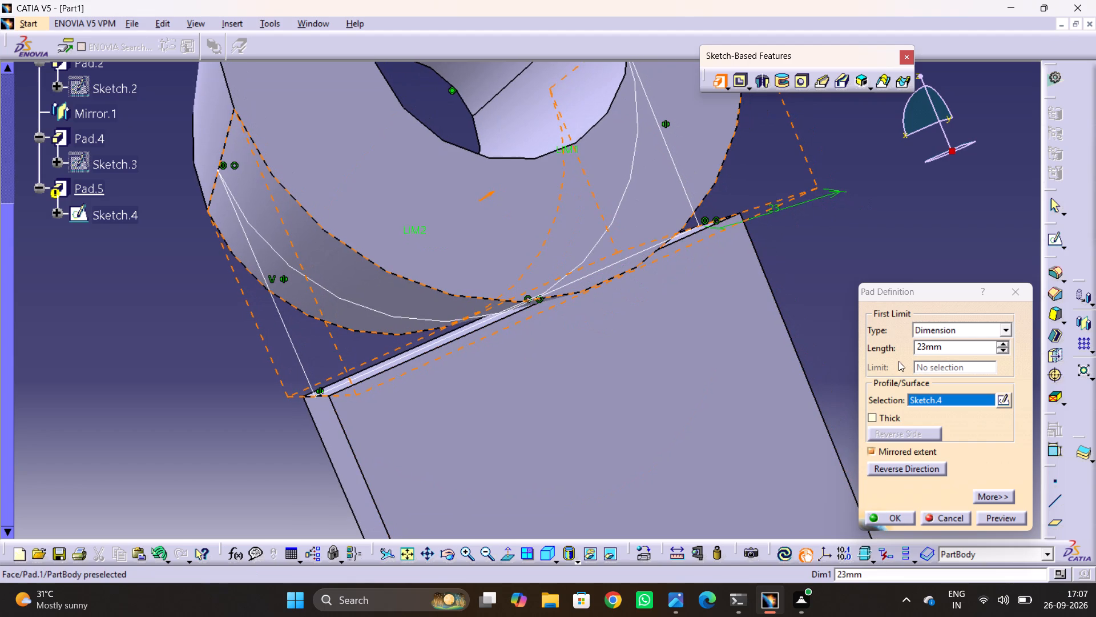
# Reopen the connection sketch and trim away the base line's half on the side of the vertically constrained side line.
pyautogui.click(1001, 398)
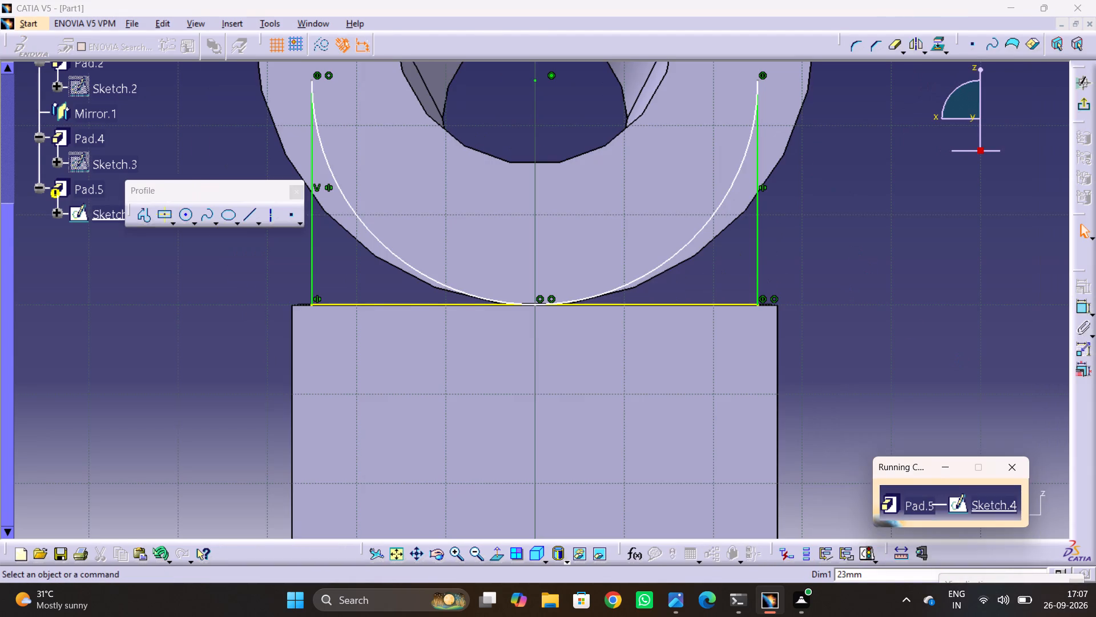
pyautogui.click(849, 289)
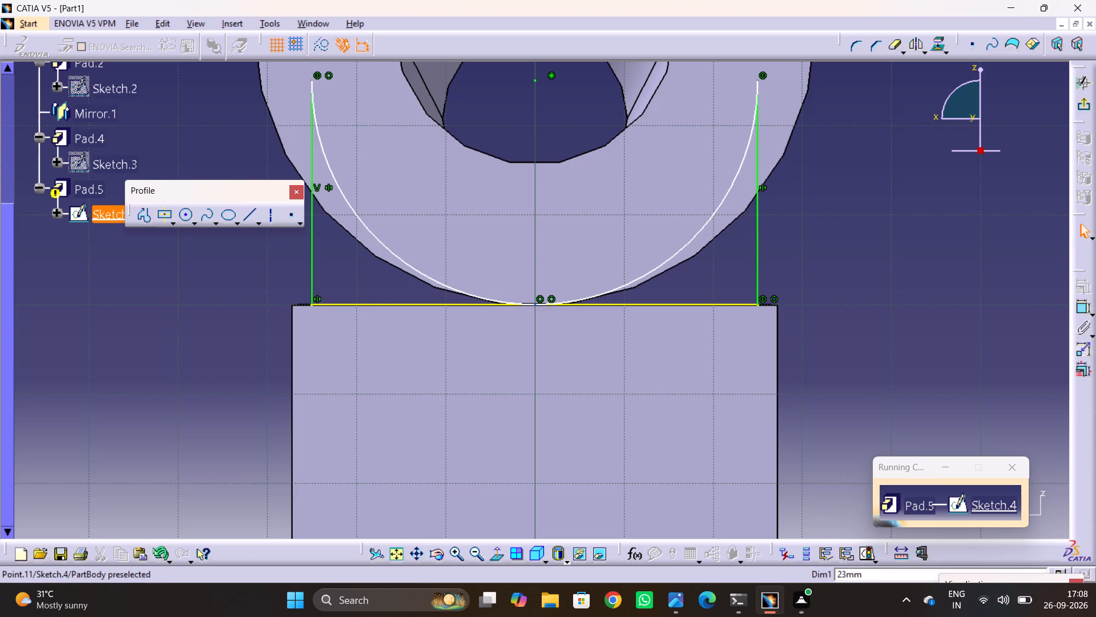
pyautogui.click(890, 48)
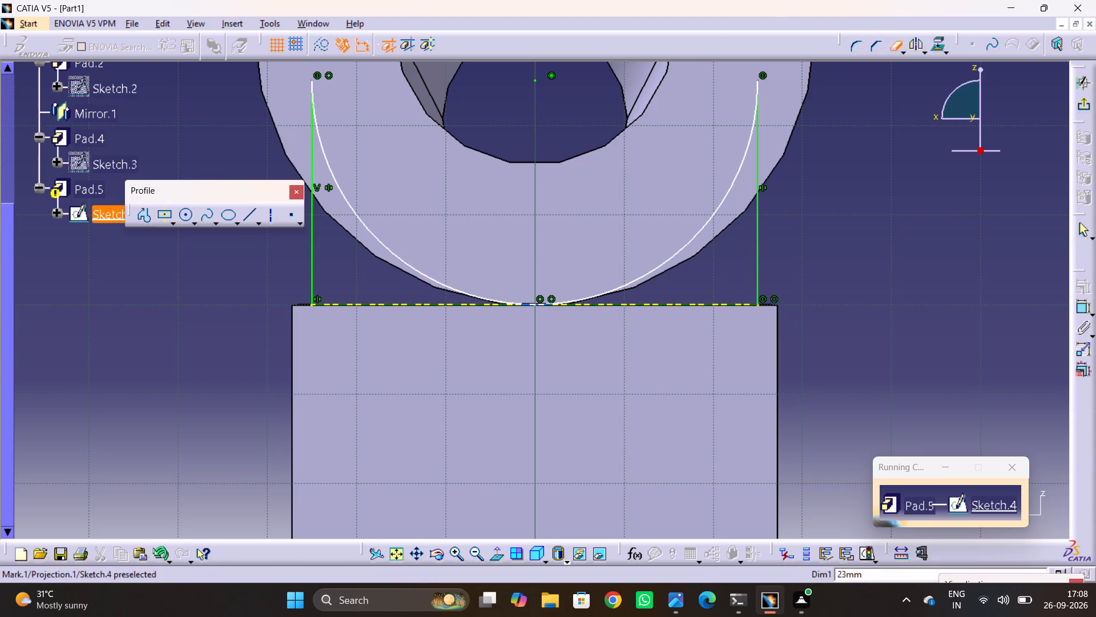
pyautogui.click(498, 304)
pyautogui.click(695, 305)
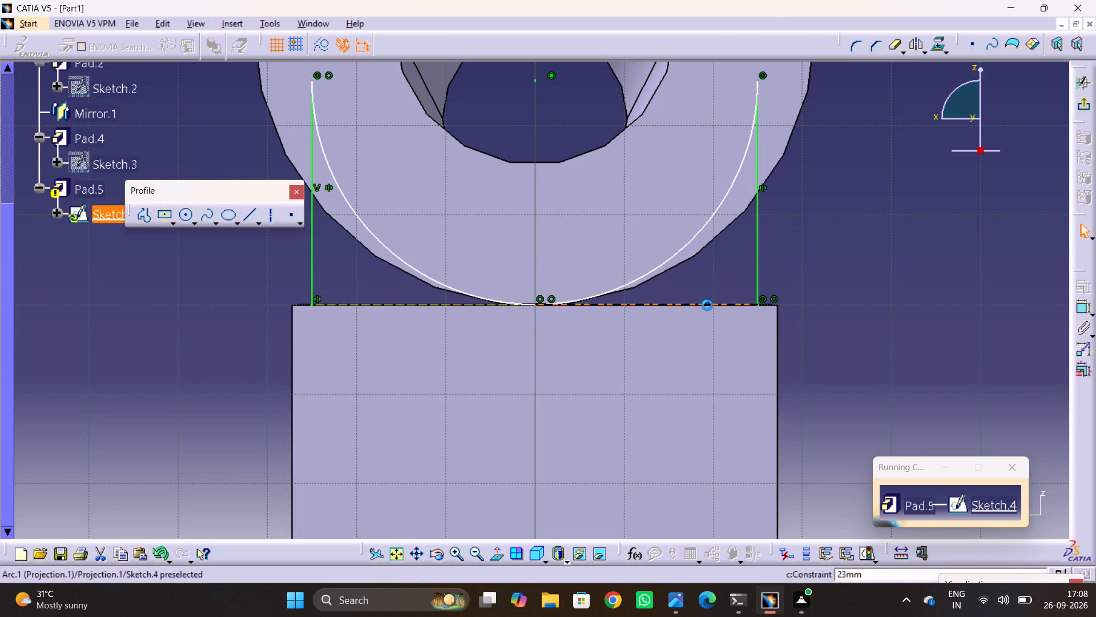
pyautogui.click(942, 311)
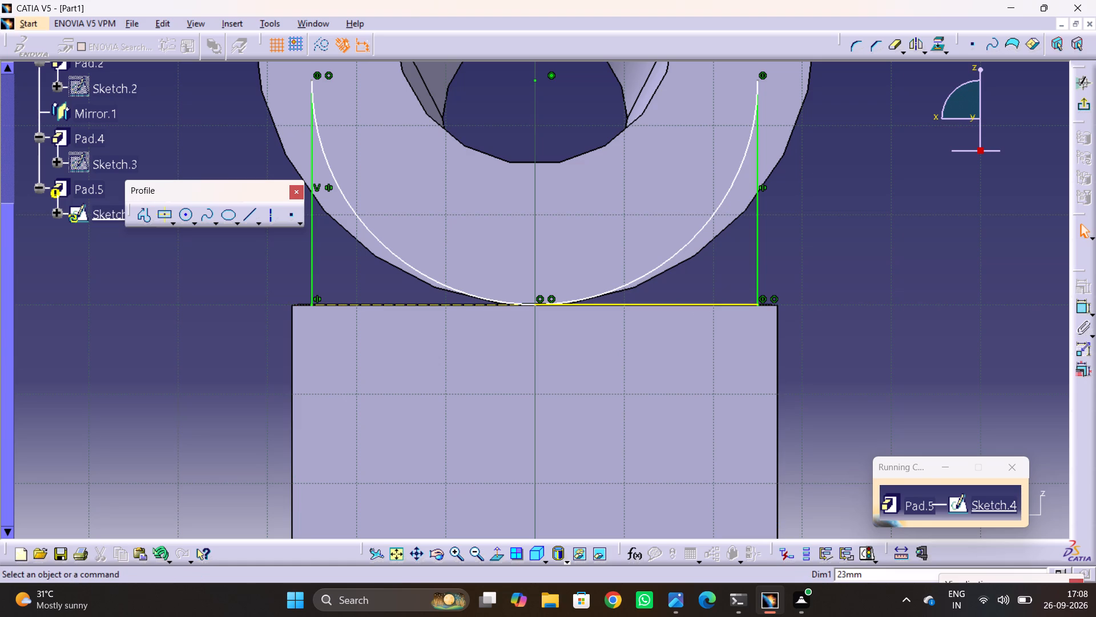
pyautogui.press('Escape')
pyautogui.press('Escape')
pyautogui.press('Escape')
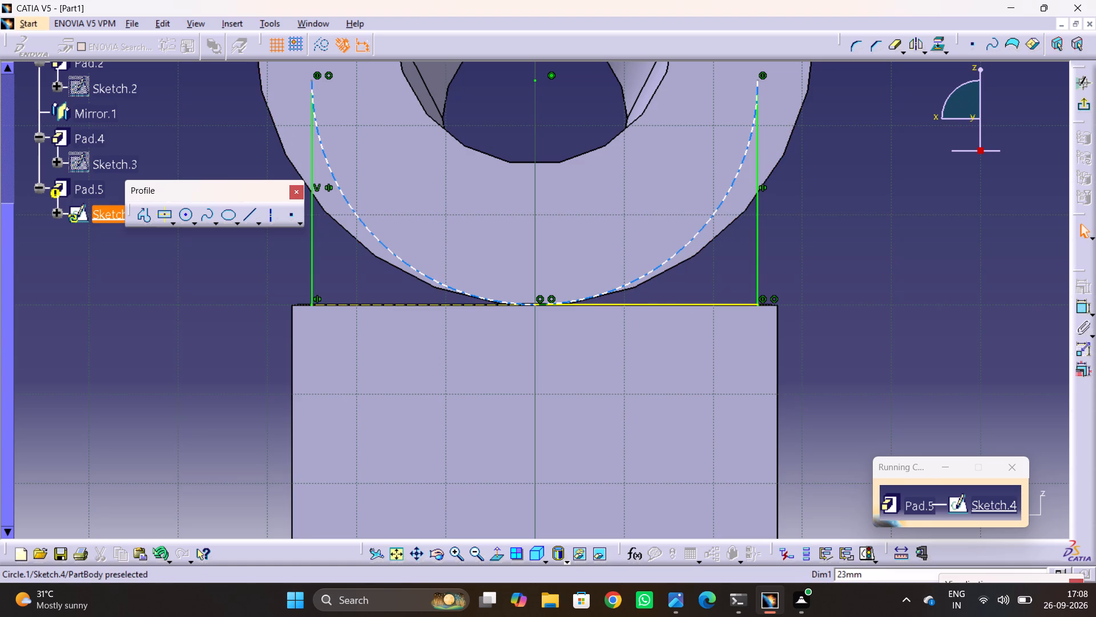
pyautogui.press('Escape')
pyautogui.press('Escape')
# Trim away the half of the arc on the vertically constrained side line's side, using Quick Trim.
pyautogui.click(893, 50)
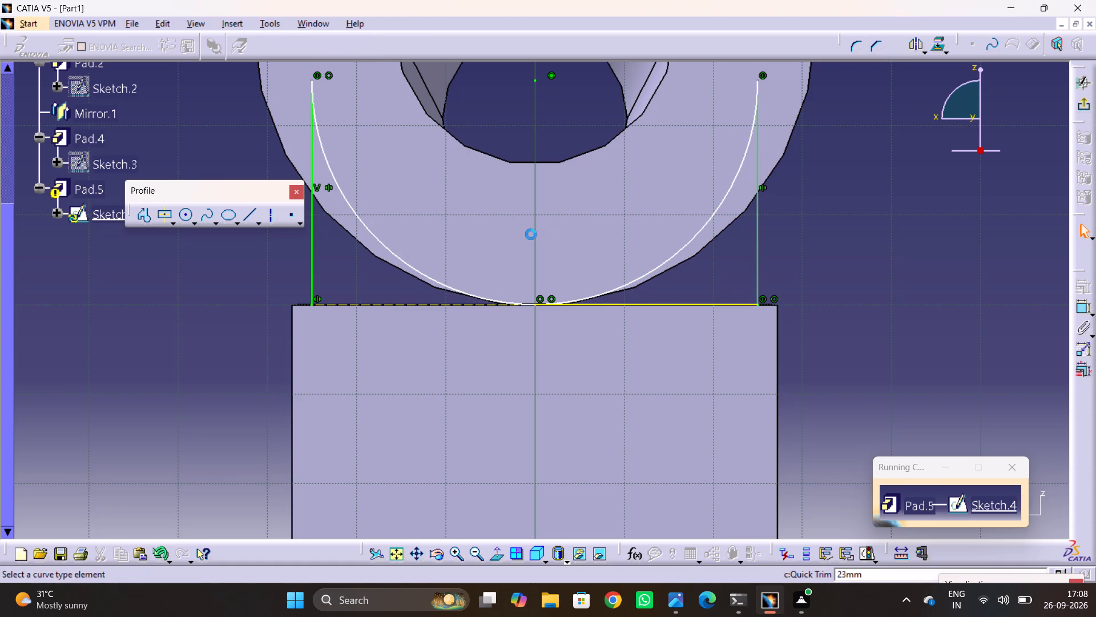
pyautogui.click(429, 277)
pyautogui.press('Escape')
pyautogui.press('Escape')
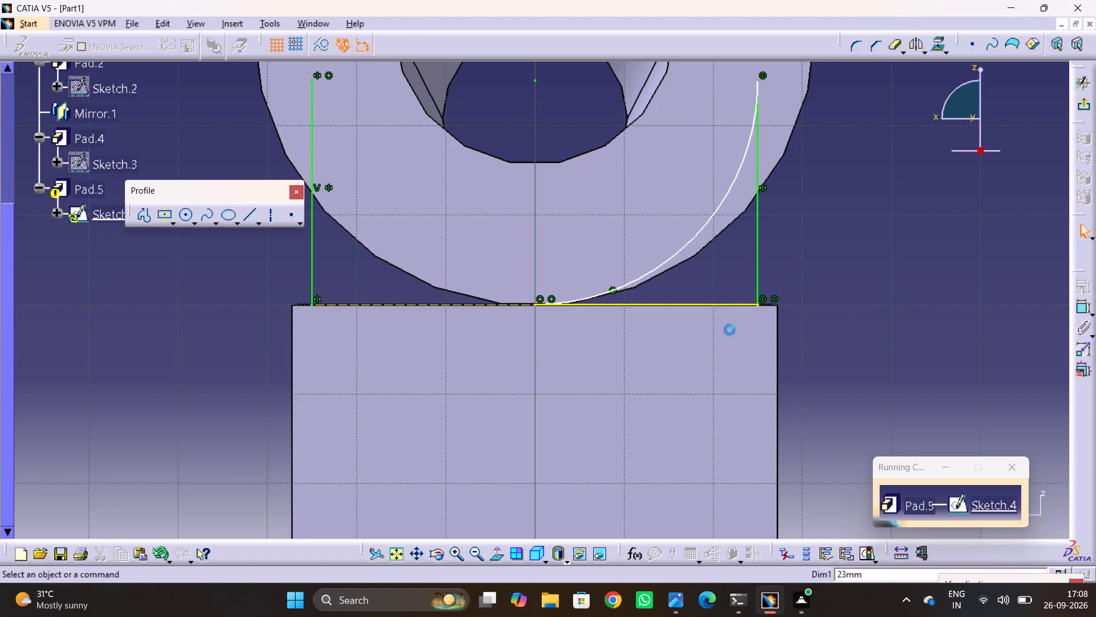
# Delete the side line carrying the vertical constraint, leaving only the opposite half of the profile.
pyautogui.moveTo(315, 273); pyautogui.dragTo(315, 276)
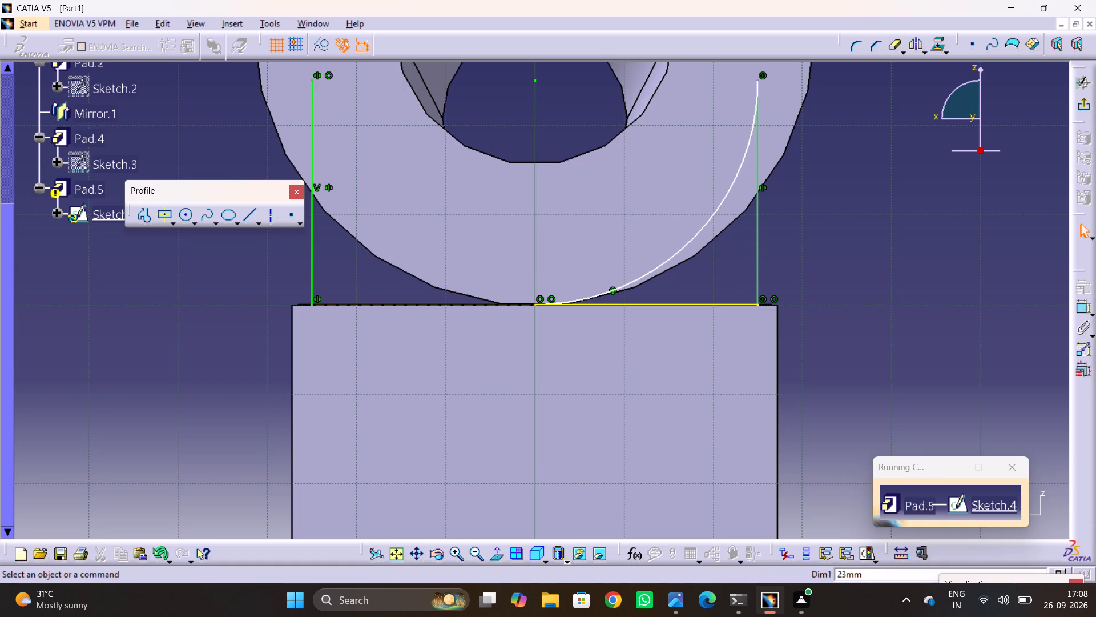
pyautogui.moveTo(315, 276); pyautogui.dragTo(315, 278)
pyautogui.click(311, 289)
pyautogui.press('Delete')
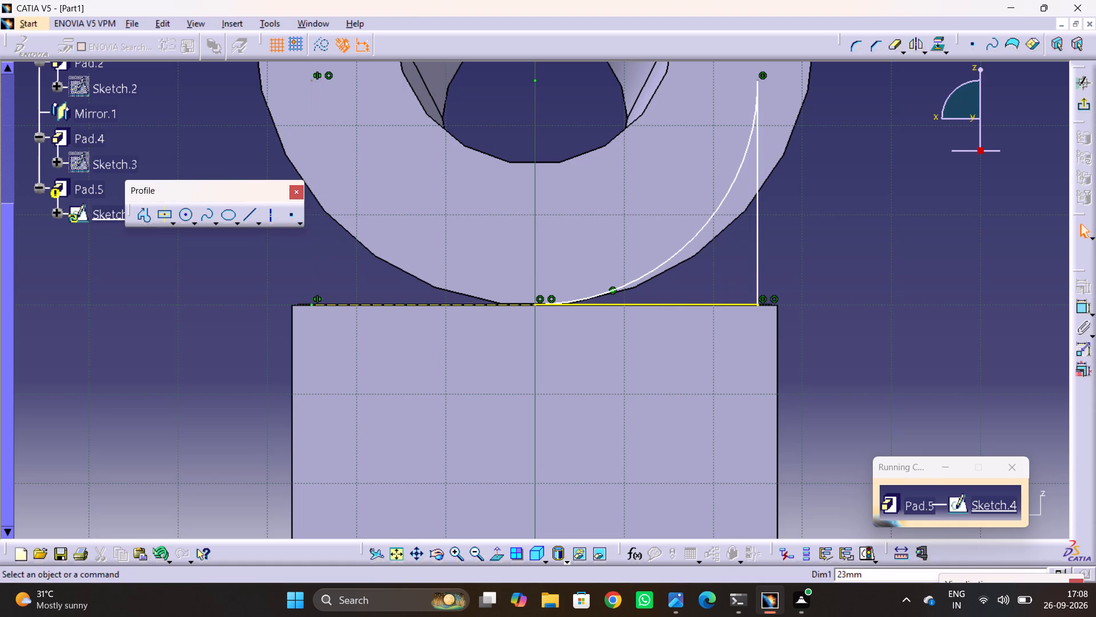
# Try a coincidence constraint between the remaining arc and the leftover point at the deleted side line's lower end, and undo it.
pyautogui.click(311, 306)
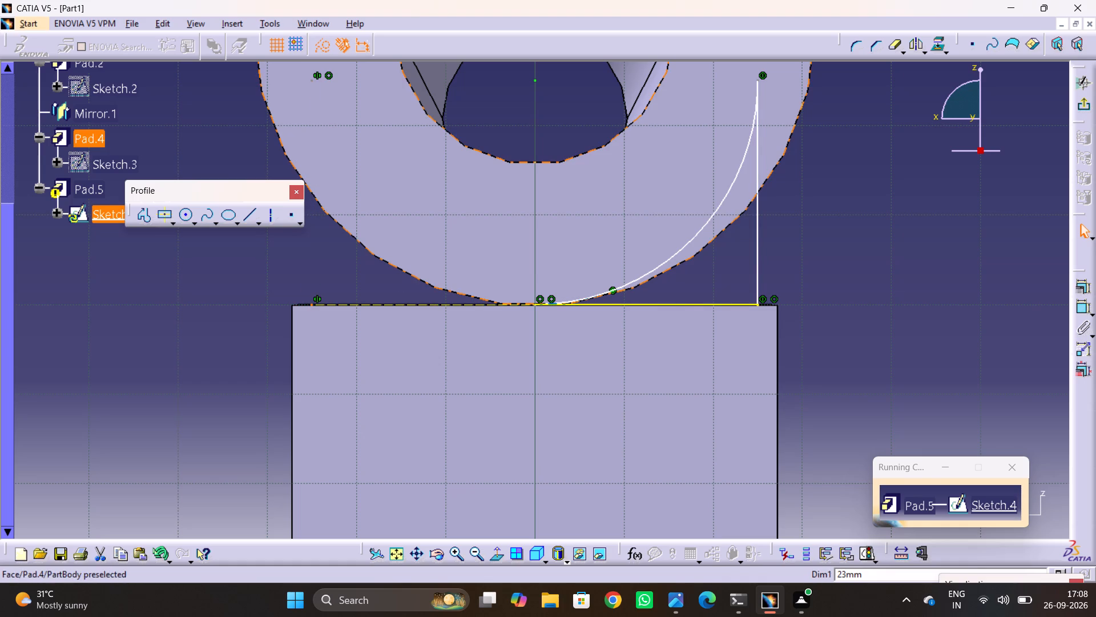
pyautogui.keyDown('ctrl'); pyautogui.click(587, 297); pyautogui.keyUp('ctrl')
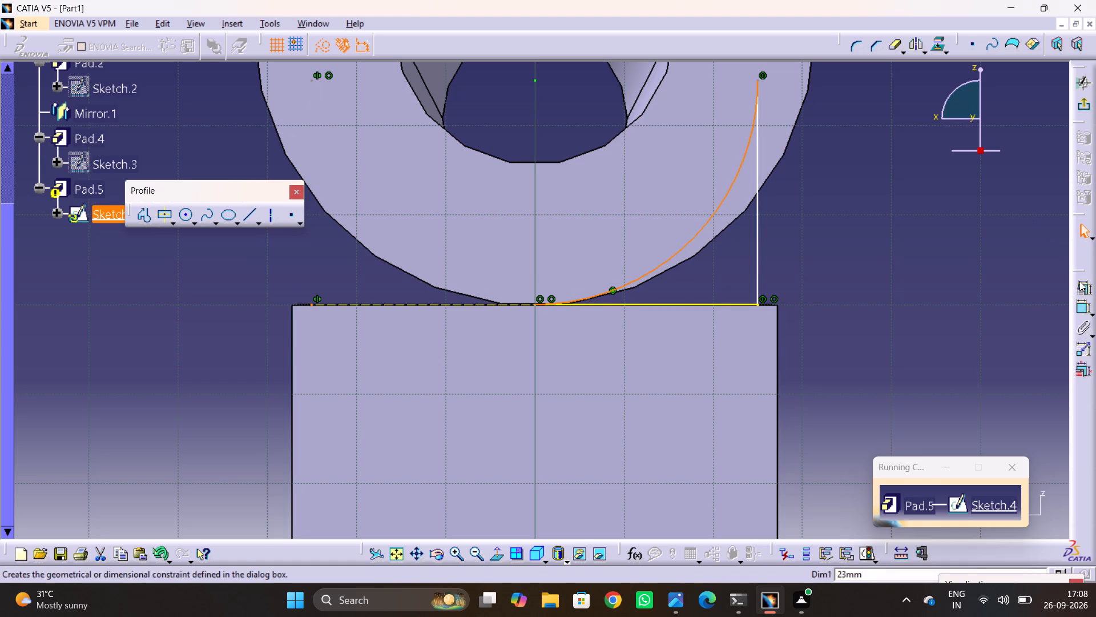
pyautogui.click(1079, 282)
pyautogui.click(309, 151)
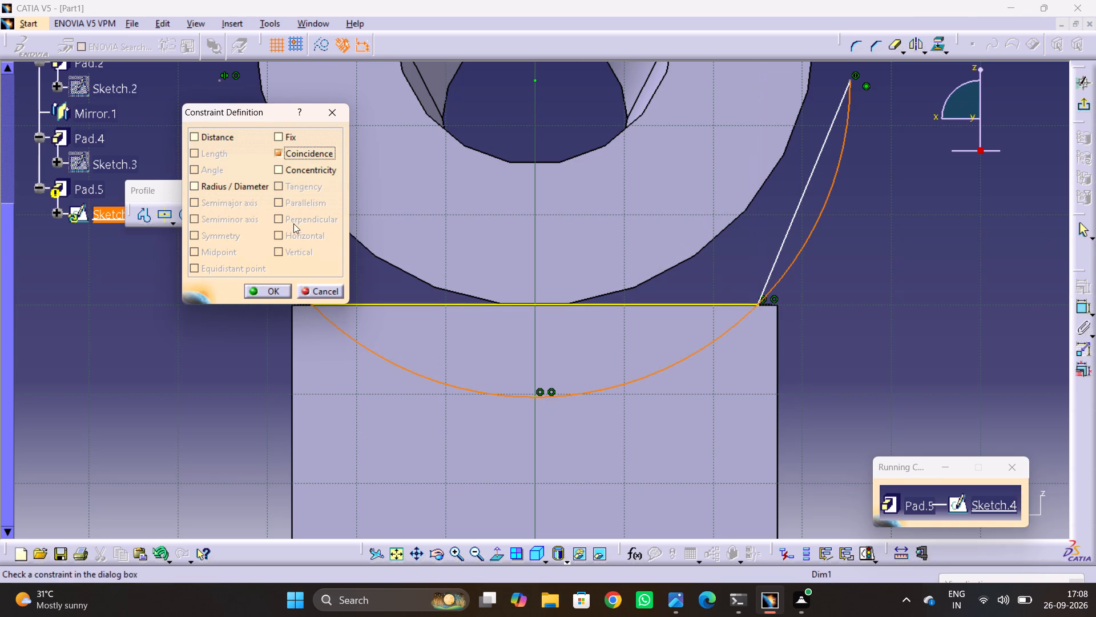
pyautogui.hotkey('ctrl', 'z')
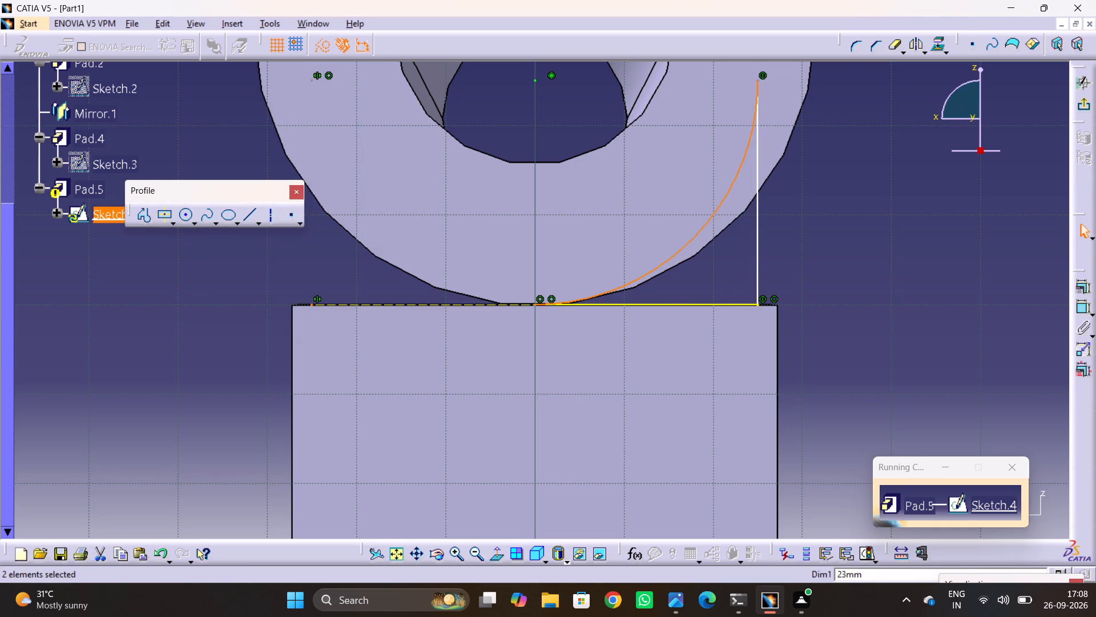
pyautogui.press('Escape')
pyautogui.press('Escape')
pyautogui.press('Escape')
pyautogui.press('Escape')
# Exit the sketch and create the 23 mm mirrored-extent pad from the remaining half profile between boss and stem.
pyautogui.click(1086, 111)
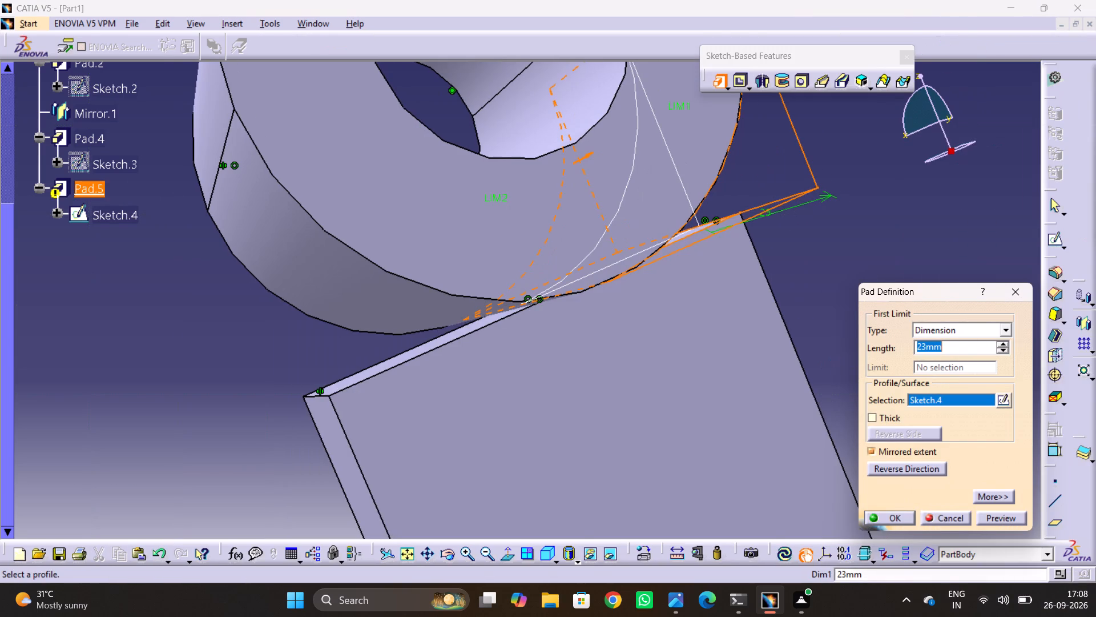
pyautogui.keyDown('ctrl'); pyautogui.moveTo(780, 276); pyautogui.dragTo(798, 402, button='middle'); pyautogui.keyUp('ctrl')
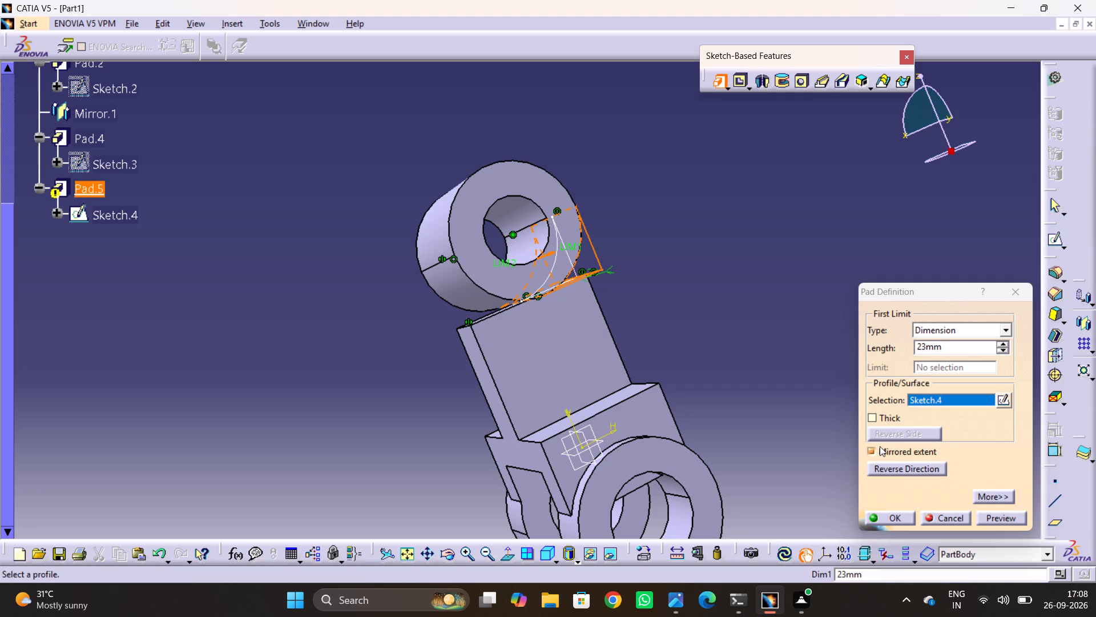
pyautogui.moveTo(702, 324); pyautogui.dragTo(291, 396, button='middle')
pyautogui.moveTo(702, 324); pyautogui.dragTo(303, 405)
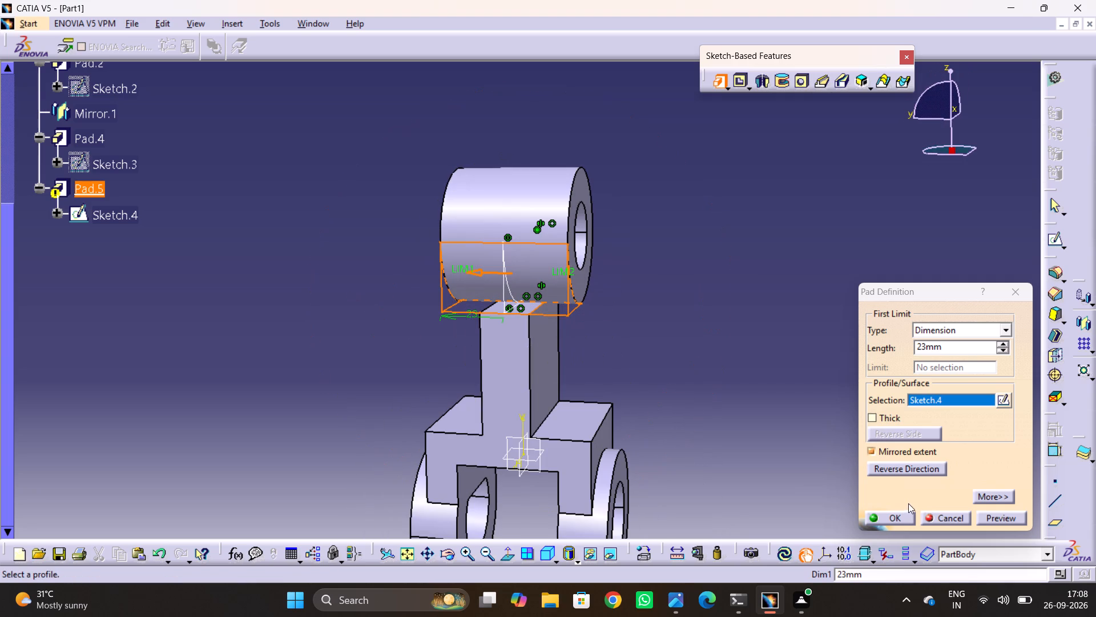
pyautogui.click(985, 515)
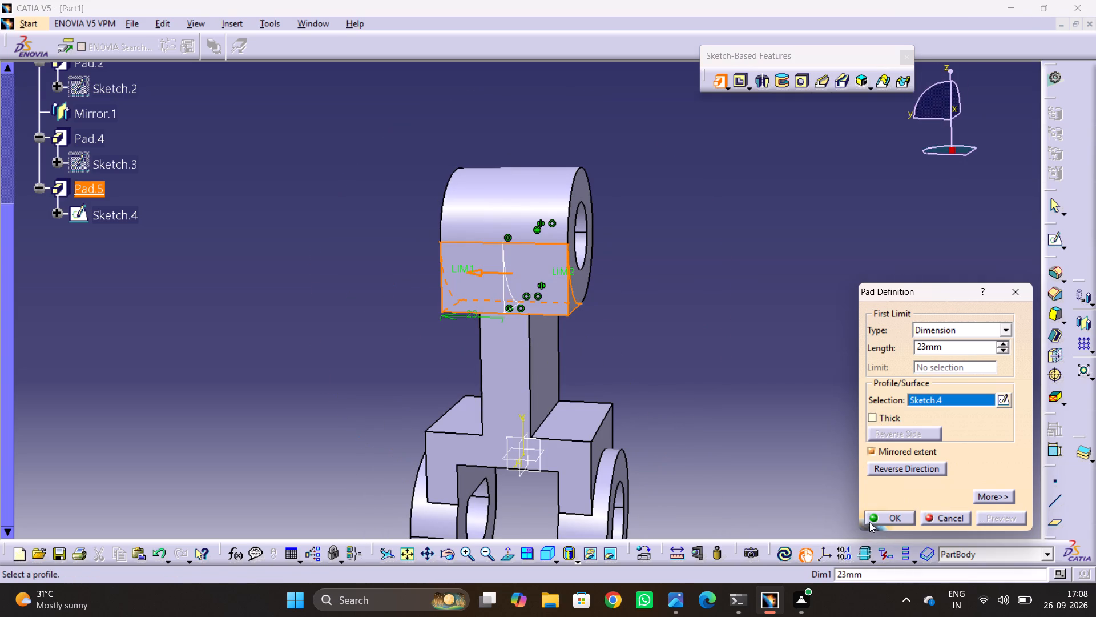
pyautogui.click(877, 517)
pyautogui.click(765, 351)
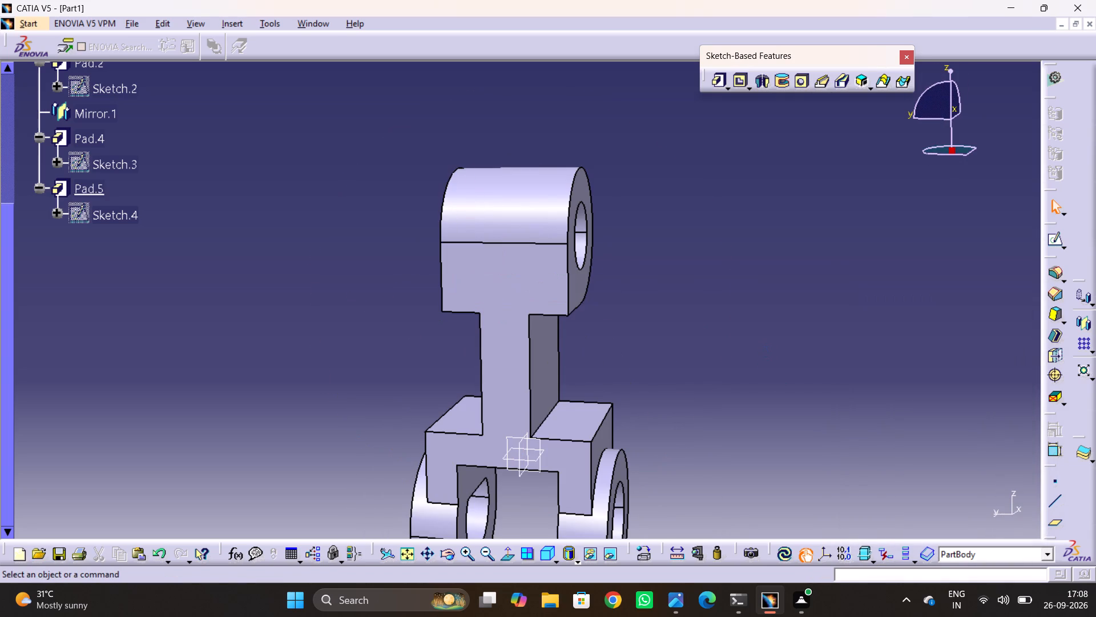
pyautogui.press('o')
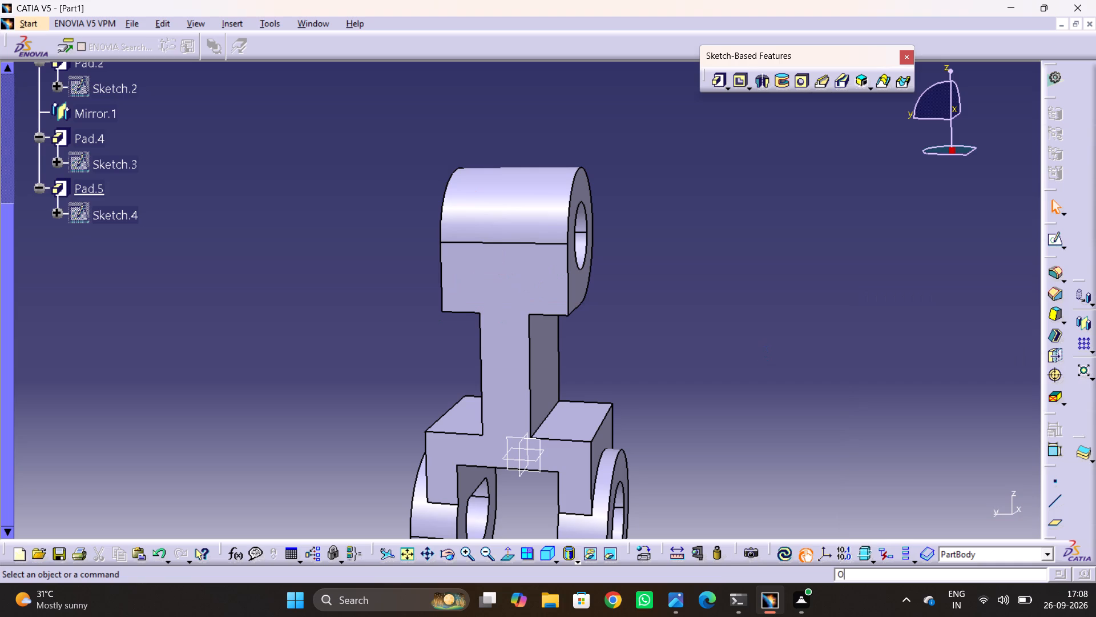
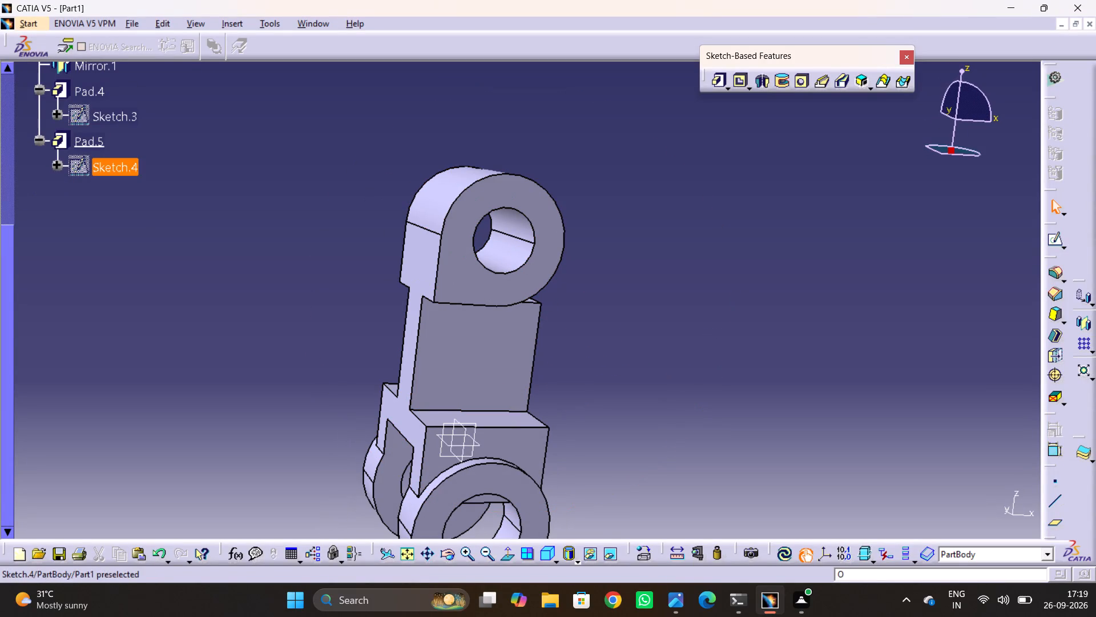
# Mirror Pad.5 about the yz plane to complete the other half of the stem-to-boss connection.
pyautogui.click(82, 139)
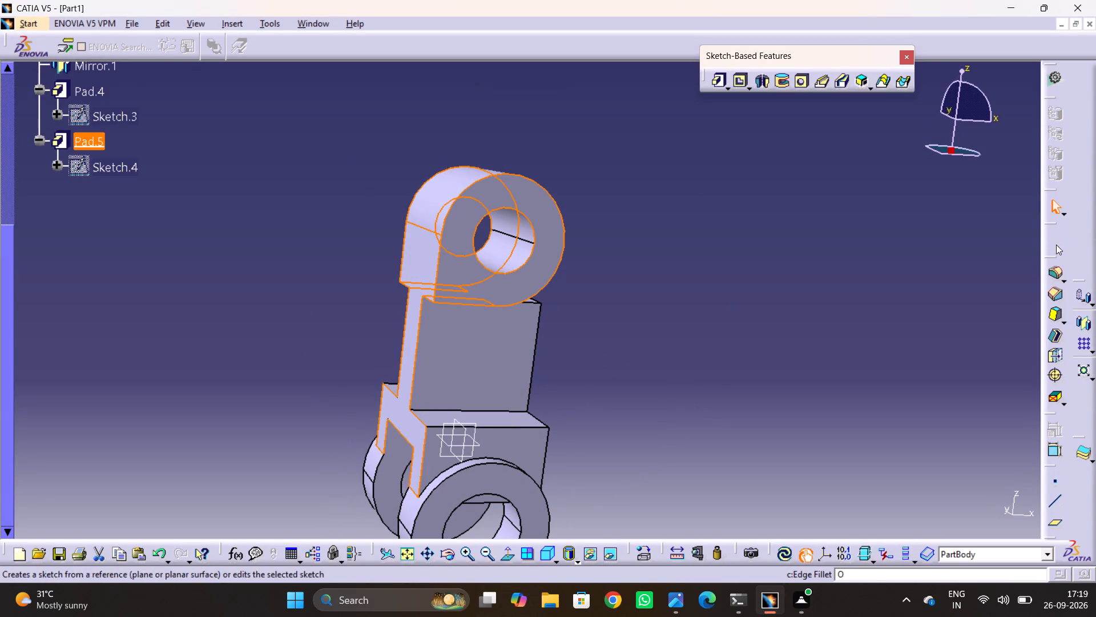
pyautogui.click(1079, 323)
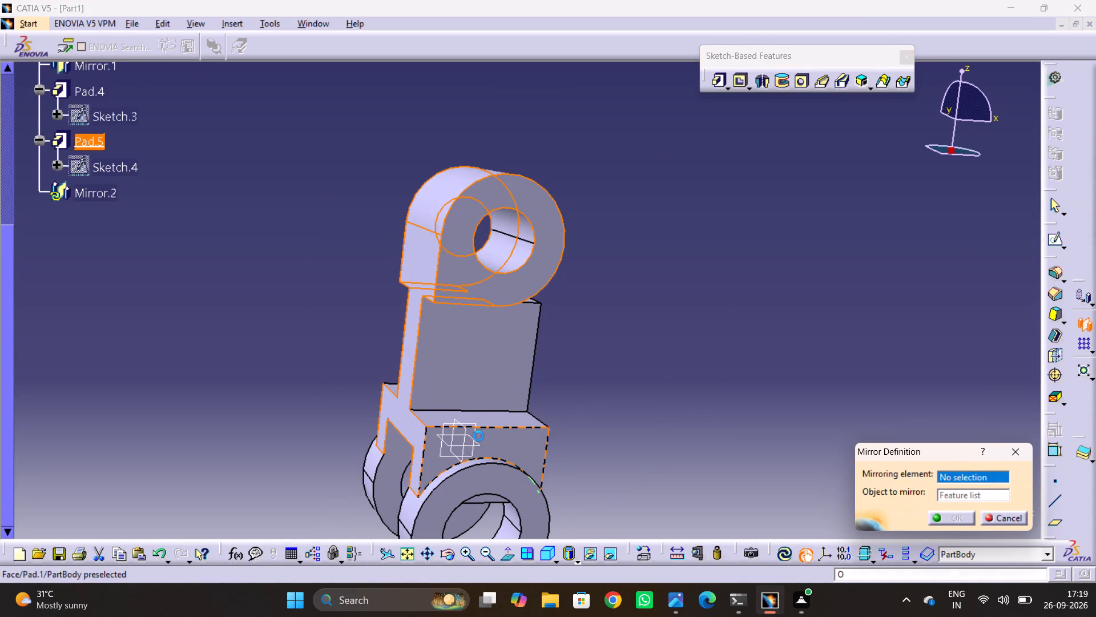
pyautogui.click(463, 442)
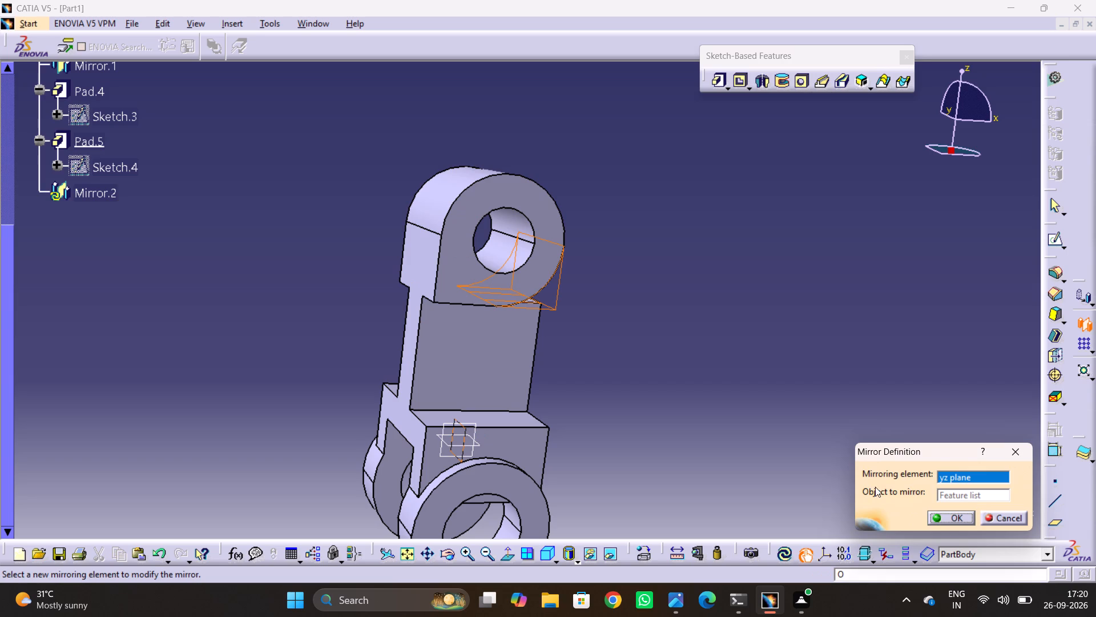
pyautogui.click(942, 522)
pyautogui.click(785, 334)
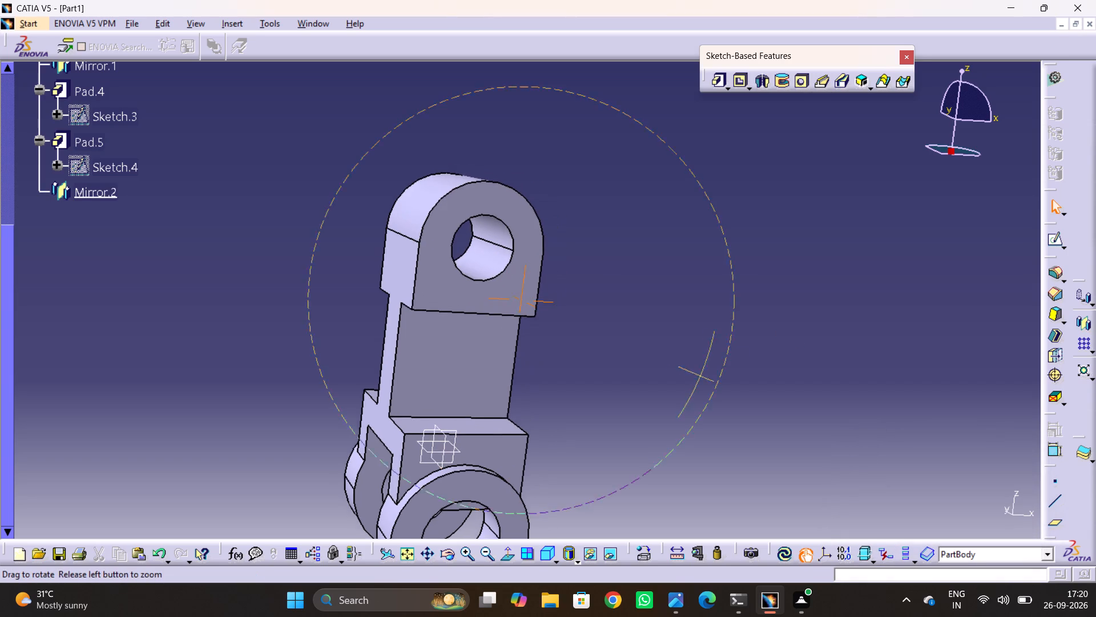
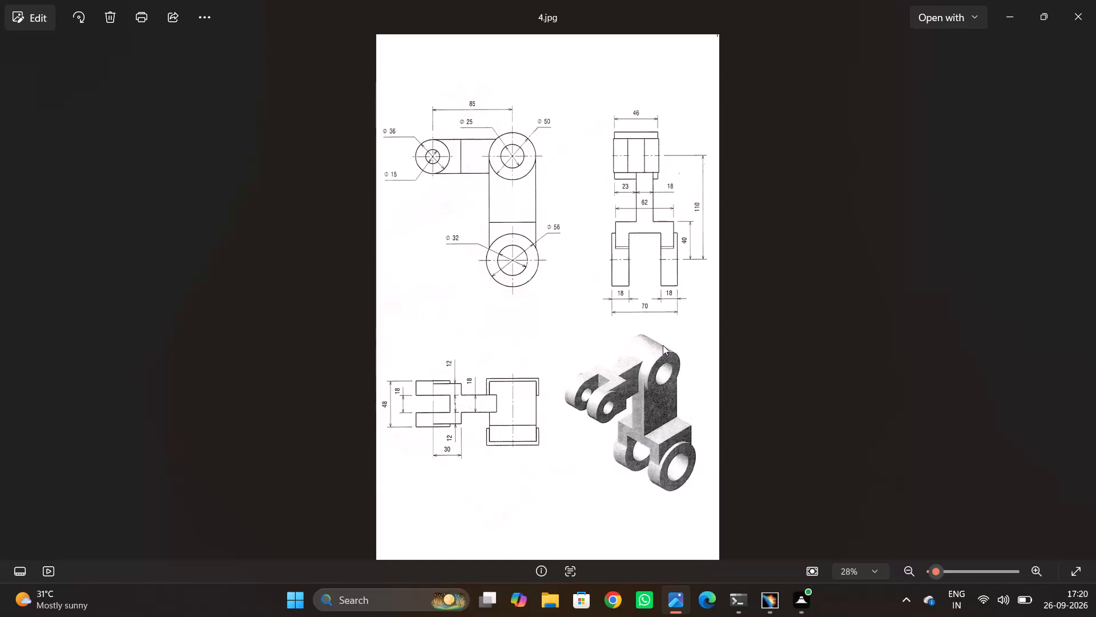
# Compare drawing 4.jpg in the image viewer with the CATIA model, examining the upper boss, stem and side-arm views.
pyautogui.scroll(6, 663, 345)
pyautogui.moveTo(677, 378); pyautogui.dragTo(664, 355, button='middle')
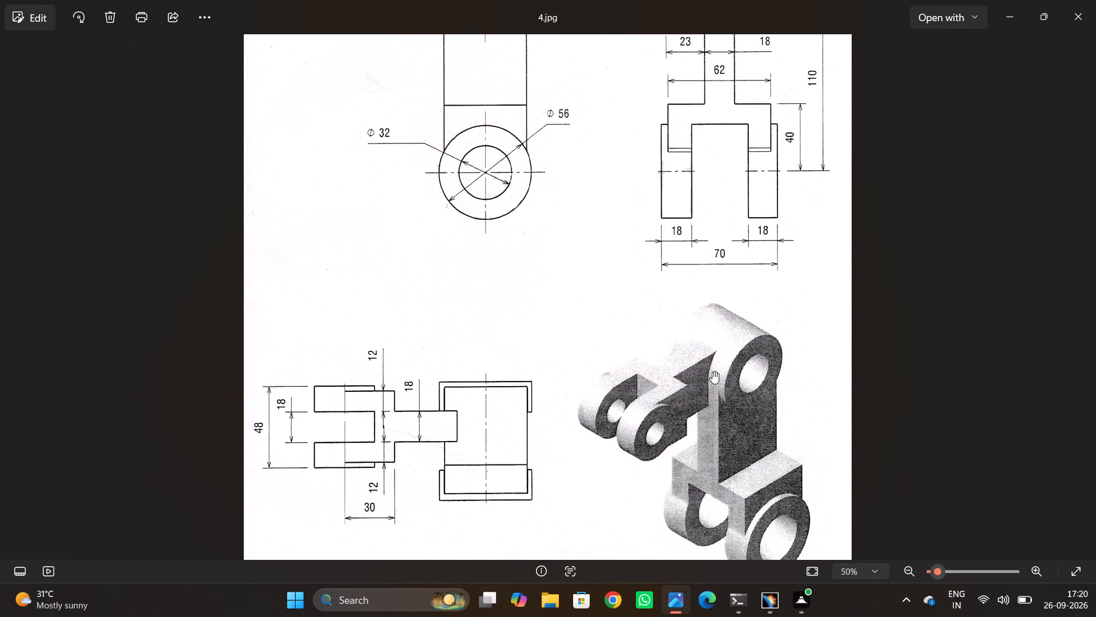
pyautogui.hotkey('alt', 'Tab')
pyautogui.moveTo(718, 351); pyautogui.dragTo(712, 367, button='middle')
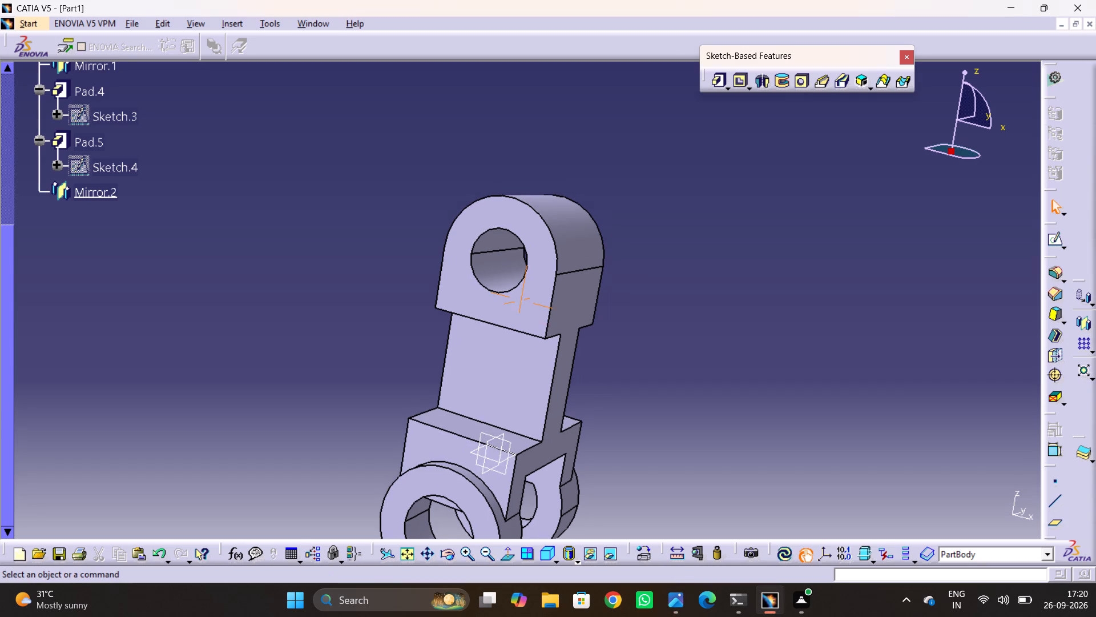
pyautogui.moveTo(712, 367); pyautogui.dragTo(711, 367, button='middle')
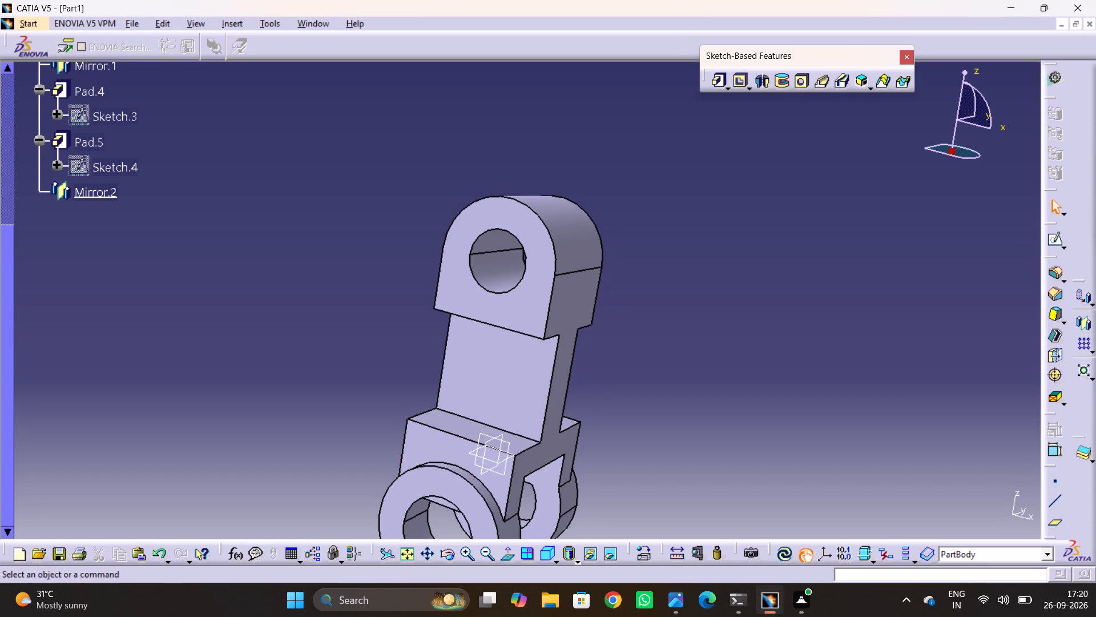
pyautogui.hotkey('alt', 'Tab')
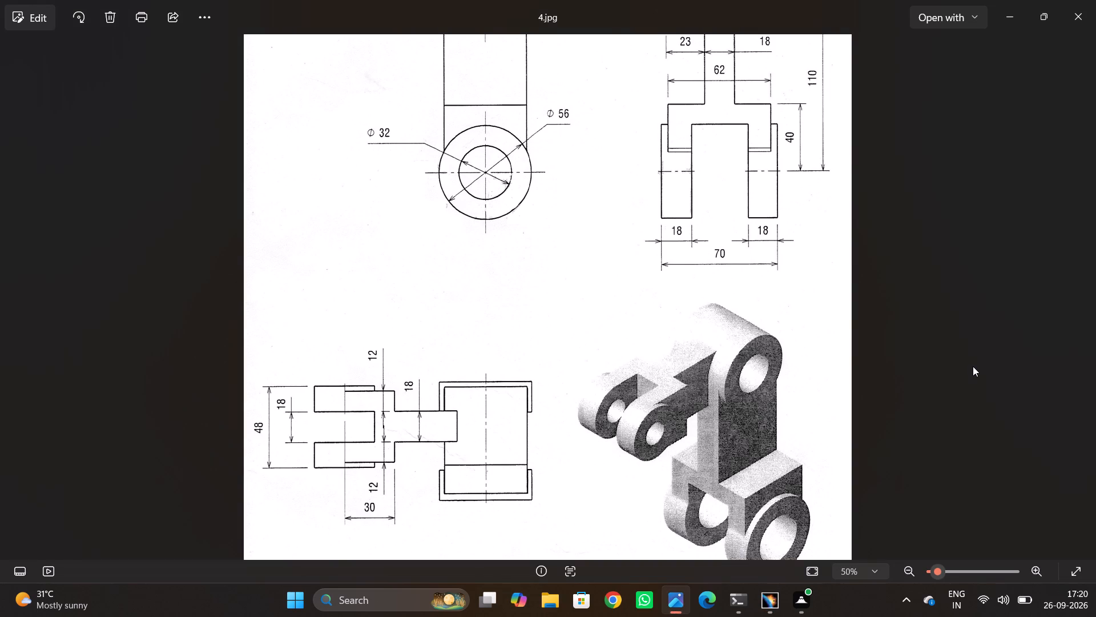
pyautogui.moveTo(799, 407); pyautogui.dragTo(773, 419, button='middle')
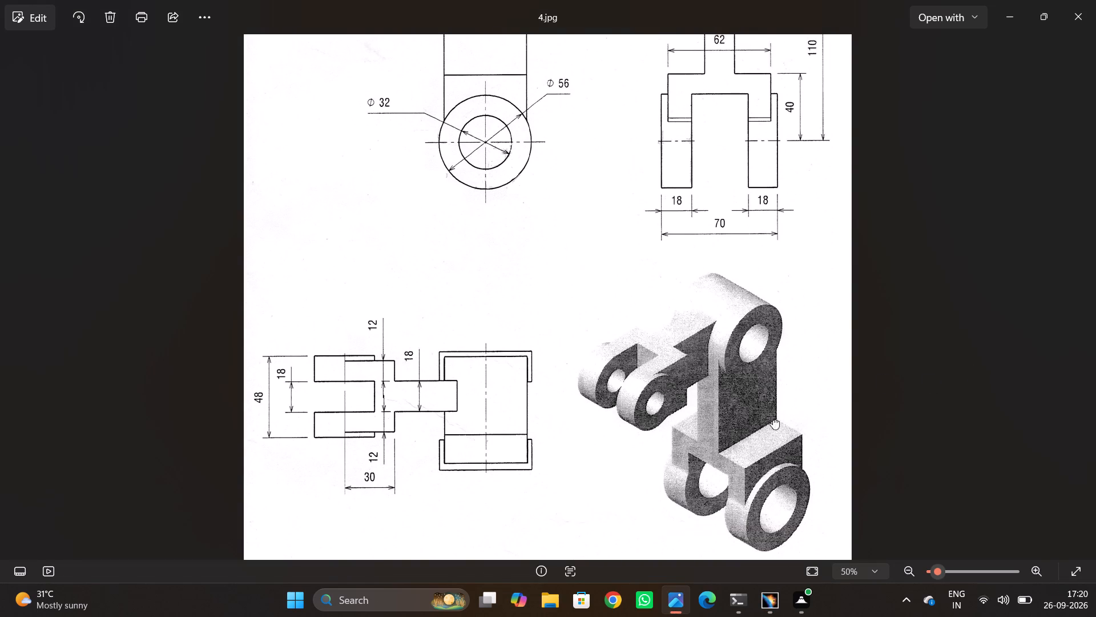
pyautogui.moveTo(773, 419); pyautogui.dragTo(784, 545, button='middle')
pyautogui.moveTo(634, 375); pyautogui.dragTo(671, 455, button='middle')
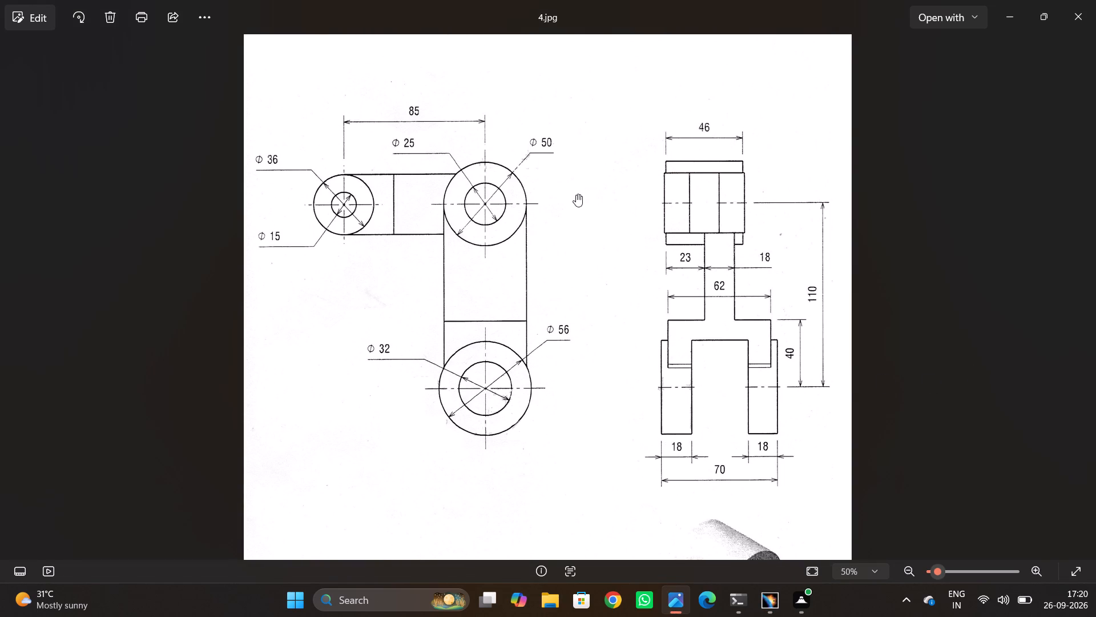
pyautogui.hotkey('alt', 'Tab')
pyautogui.hotkey('alt', 'Tab')
pyautogui.moveTo(521, 207); pyautogui.dragTo(668, 250, button='middle')
pyautogui.moveTo(615, 271); pyautogui.dragTo(636, 211, button='middle')
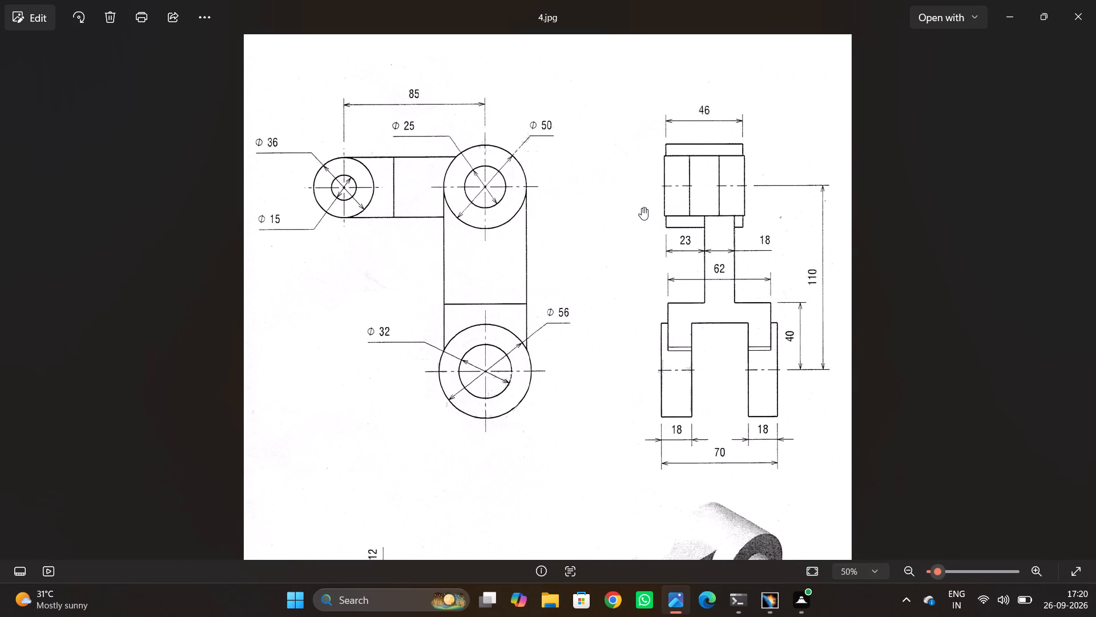
pyautogui.moveTo(620, 272); pyautogui.dragTo(632, 184, button='middle')
pyautogui.keyDown('ctrl'); pyautogui.moveTo(623, 187); pyautogui.dragTo(628, 229, button='middle'); pyautogui.keyUp('ctrl')
pyautogui.scroll(3, 575, 263)
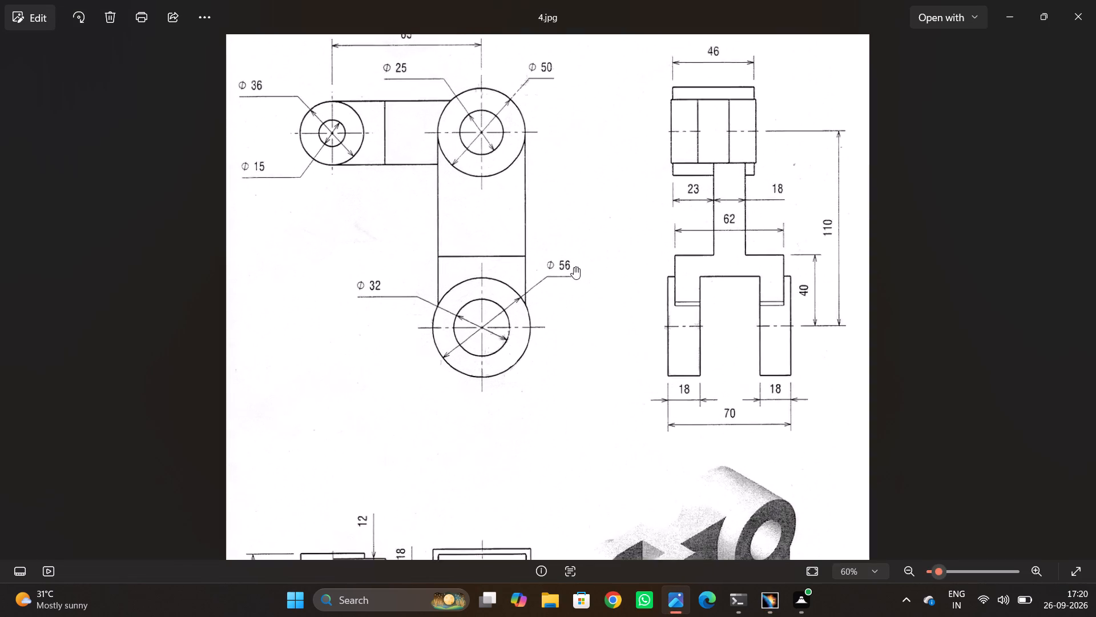
pyautogui.scroll(-7, 574, 269)
pyautogui.moveTo(577, 269); pyautogui.dragTo(579, 211, button='middle')
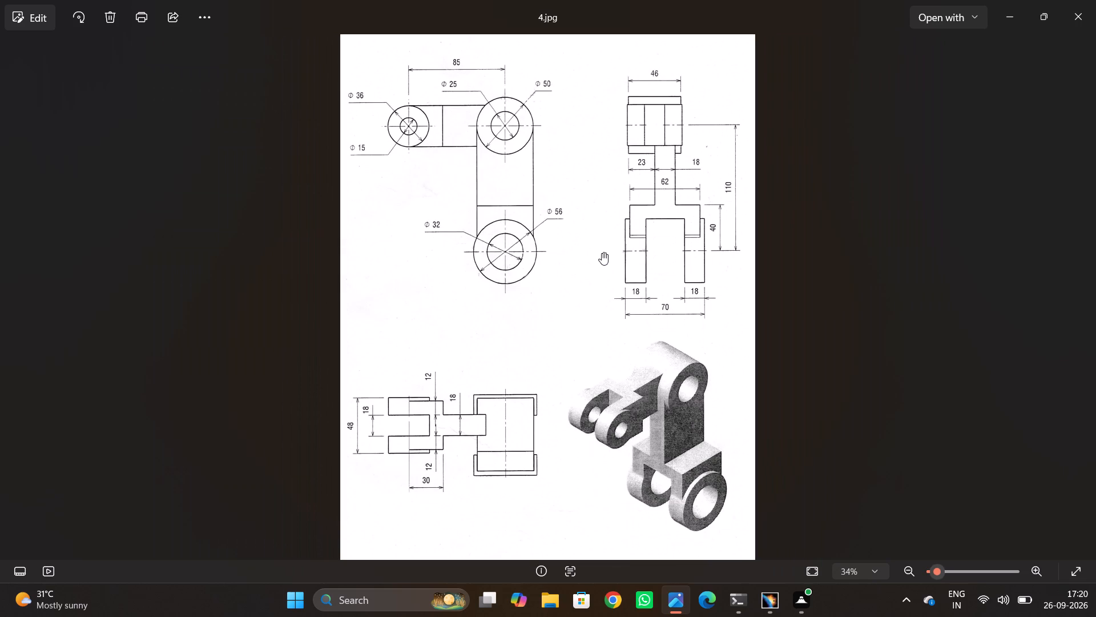
pyautogui.hotkey('alt', 'Tab')
pyautogui.moveTo(582, 380); pyautogui.dragTo(542, 367, button='middle')
pyautogui.moveTo(578, 379); pyautogui.dragTo(542, 367)
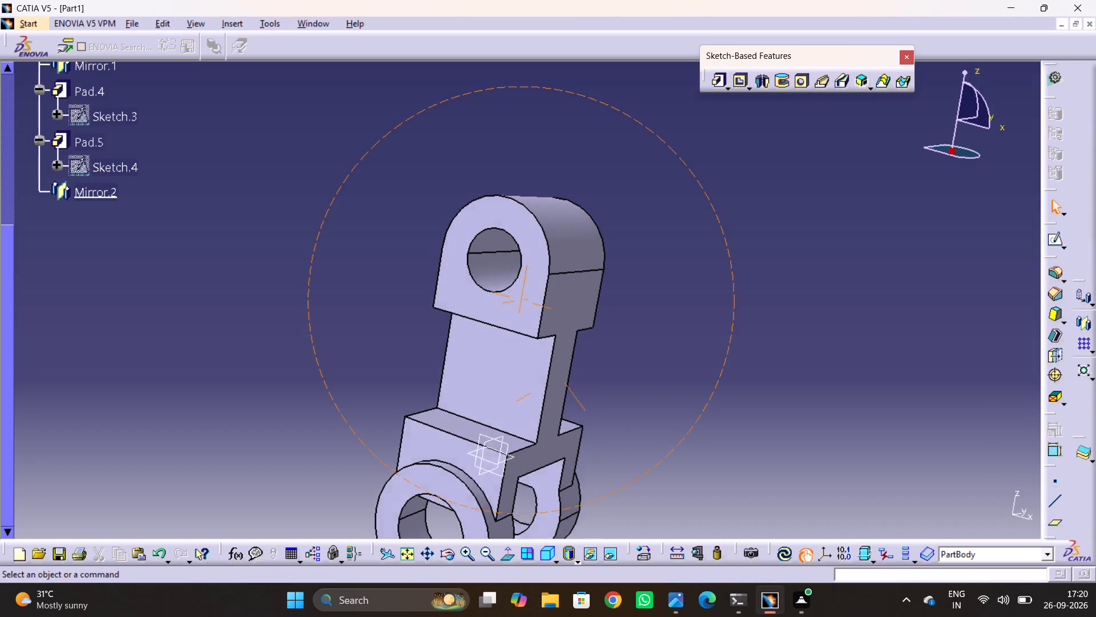
pyautogui.moveTo(542, 367); pyautogui.dragTo(240, 302)
pyautogui.moveTo(542, 367); pyautogui.dragTo(243, 302, button='middle')
pyautogui.moveTo(581, 345); pyautogui.dragTo(588, 249, button='middle')
pyautogui.moveTo(626, 254); pyautogui.dragTo(594, 319, button='middle')
pyautogui.moveTo(624, 255); pyautogui.dragTo(594, 319)
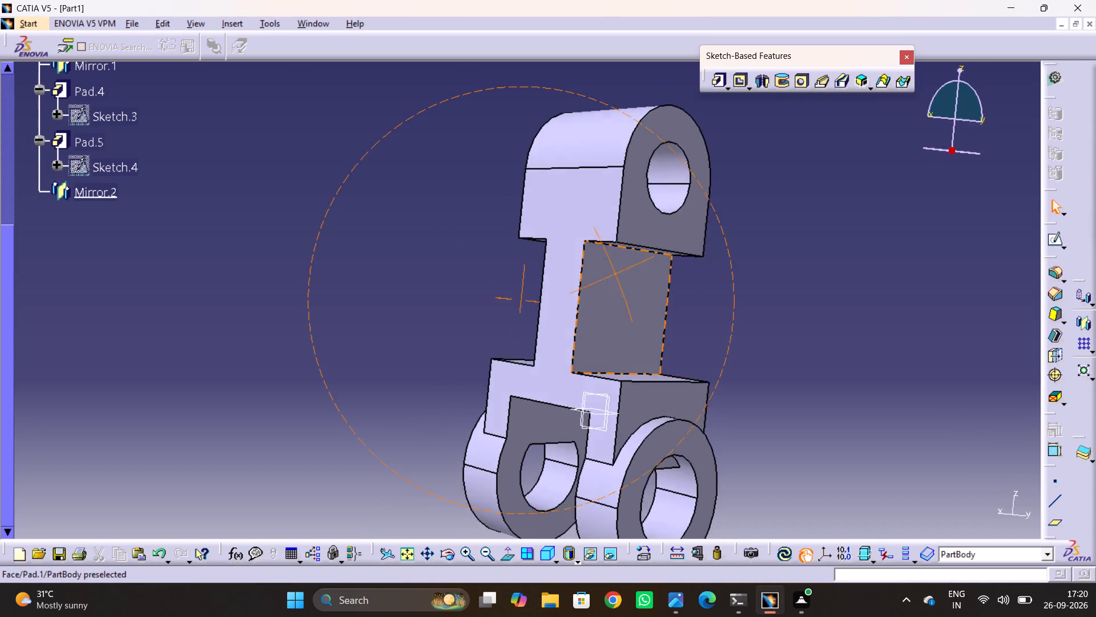
pyautogui.moveTo(594, 319); pyautogui.dragTo(483, 342, button='middle')
pyautogui.moveTo(594, 319); pyautogui.dragTo(483, 341)
pyautogui.hotkey('alt', 'Tab')
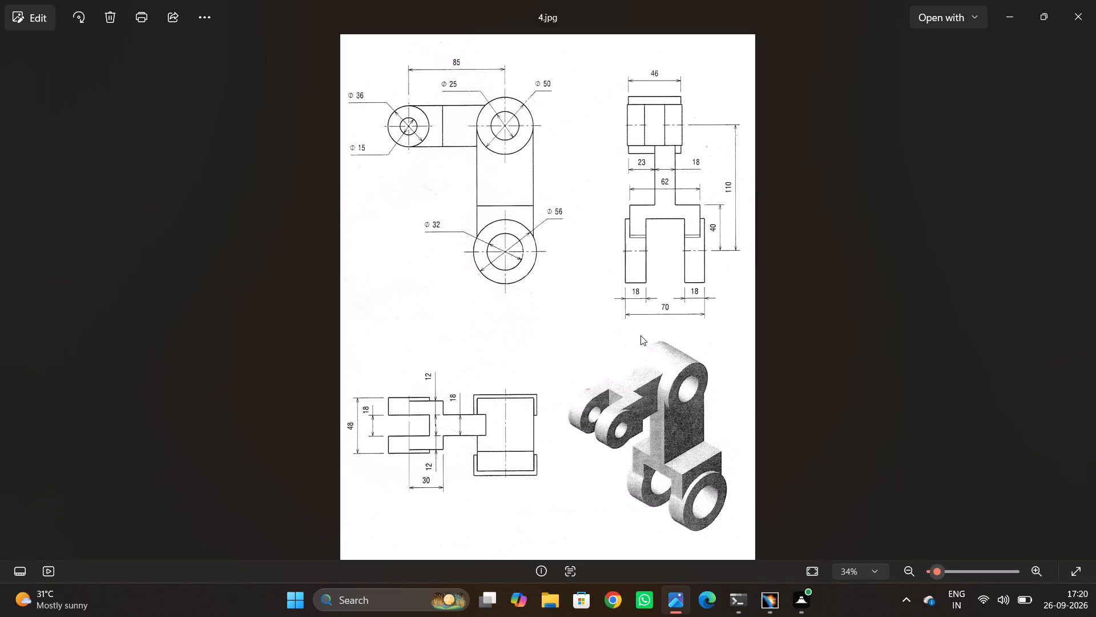
pyautogui.hotkey('alt', 'Tab')
pyautogui.moveTo(655, 358); pyautogui.dragTo(597, 310, button='middle')
pyautogui.moveTo(654, 358); pyautogui.dragTo(597, 310)
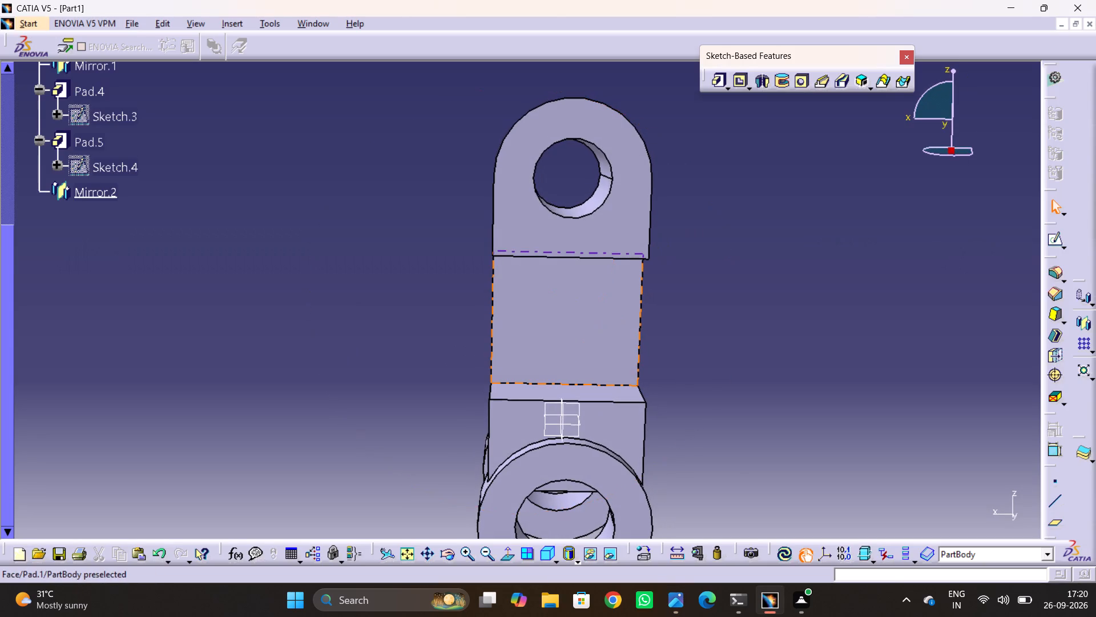
pyautogui.moveTo(601, 327); pyautogui.dragTo(674, 283, button='middle')
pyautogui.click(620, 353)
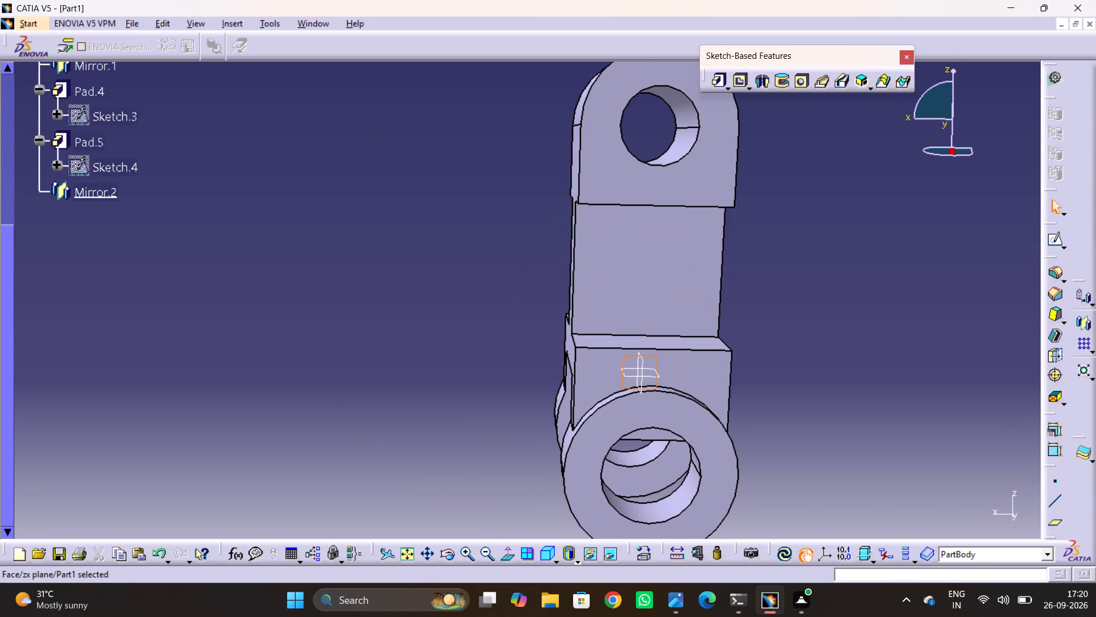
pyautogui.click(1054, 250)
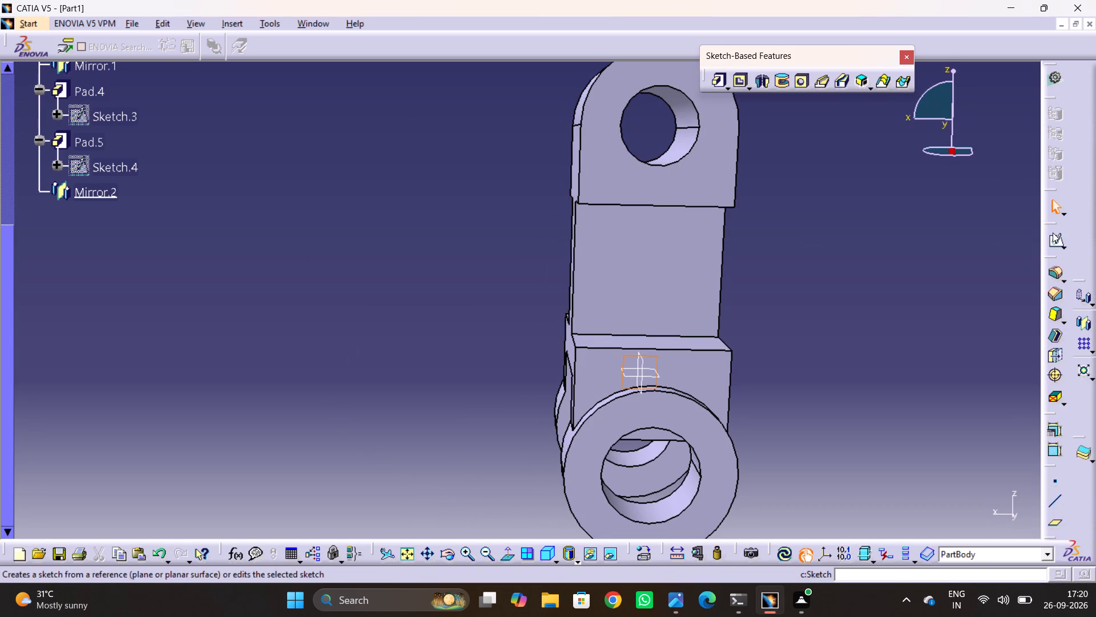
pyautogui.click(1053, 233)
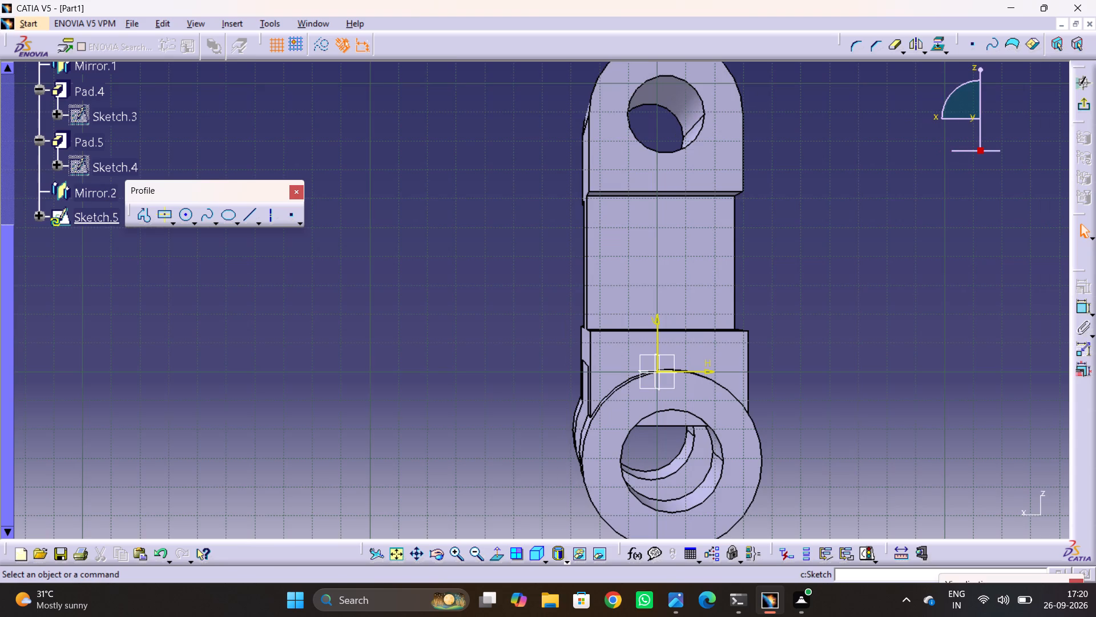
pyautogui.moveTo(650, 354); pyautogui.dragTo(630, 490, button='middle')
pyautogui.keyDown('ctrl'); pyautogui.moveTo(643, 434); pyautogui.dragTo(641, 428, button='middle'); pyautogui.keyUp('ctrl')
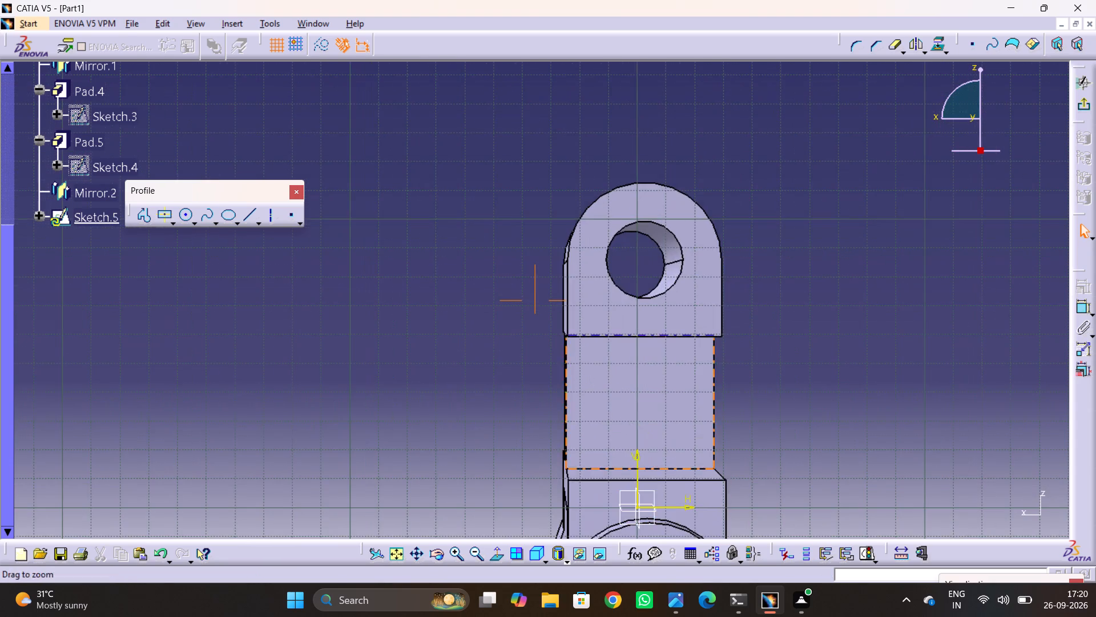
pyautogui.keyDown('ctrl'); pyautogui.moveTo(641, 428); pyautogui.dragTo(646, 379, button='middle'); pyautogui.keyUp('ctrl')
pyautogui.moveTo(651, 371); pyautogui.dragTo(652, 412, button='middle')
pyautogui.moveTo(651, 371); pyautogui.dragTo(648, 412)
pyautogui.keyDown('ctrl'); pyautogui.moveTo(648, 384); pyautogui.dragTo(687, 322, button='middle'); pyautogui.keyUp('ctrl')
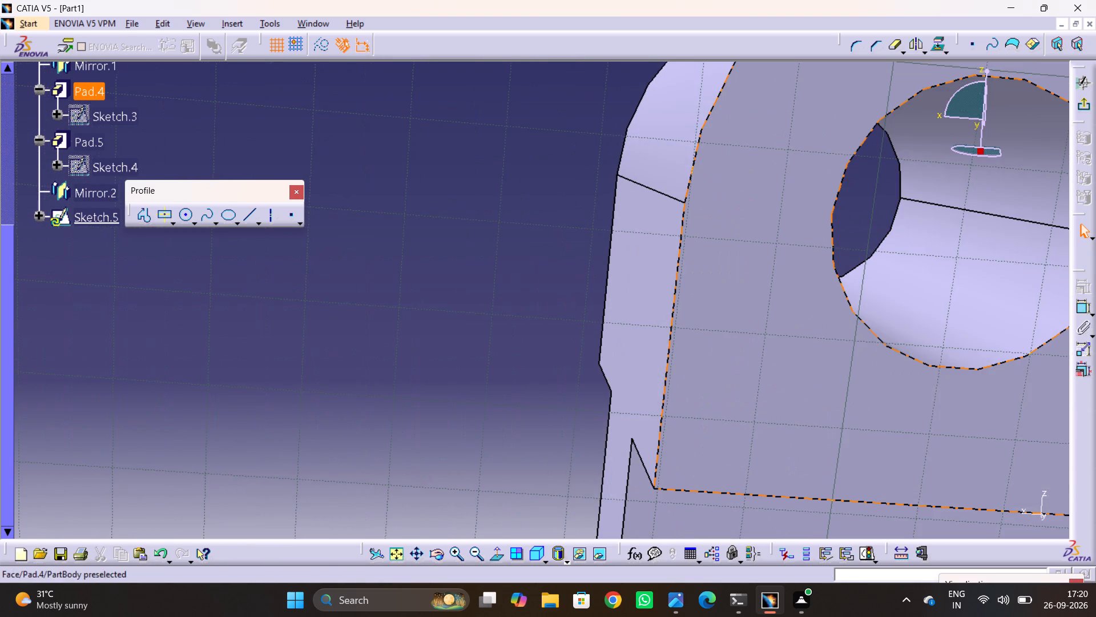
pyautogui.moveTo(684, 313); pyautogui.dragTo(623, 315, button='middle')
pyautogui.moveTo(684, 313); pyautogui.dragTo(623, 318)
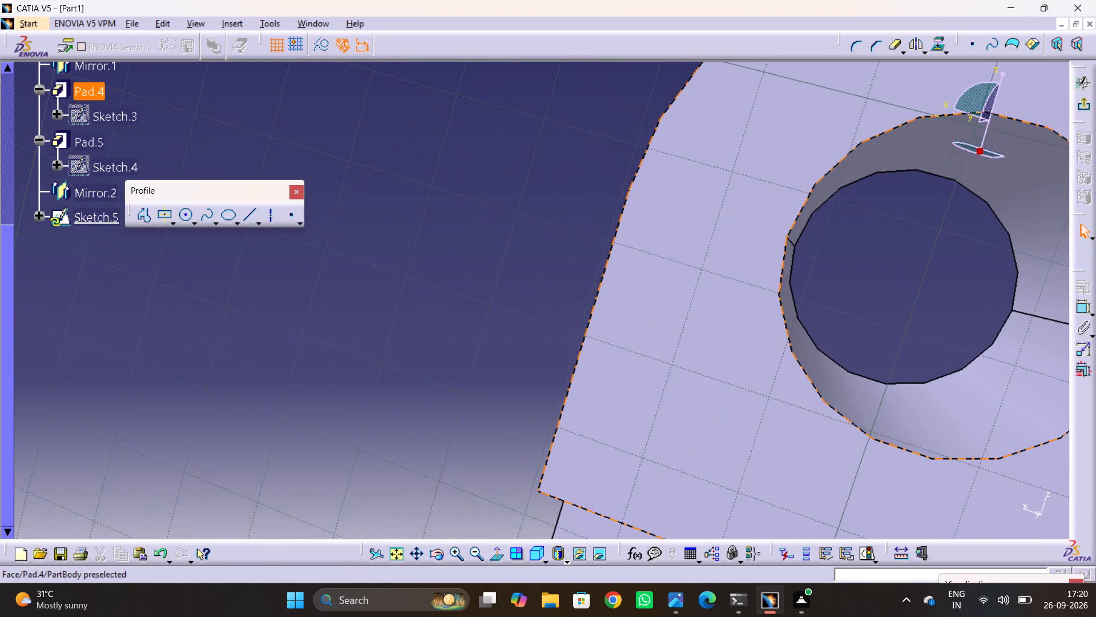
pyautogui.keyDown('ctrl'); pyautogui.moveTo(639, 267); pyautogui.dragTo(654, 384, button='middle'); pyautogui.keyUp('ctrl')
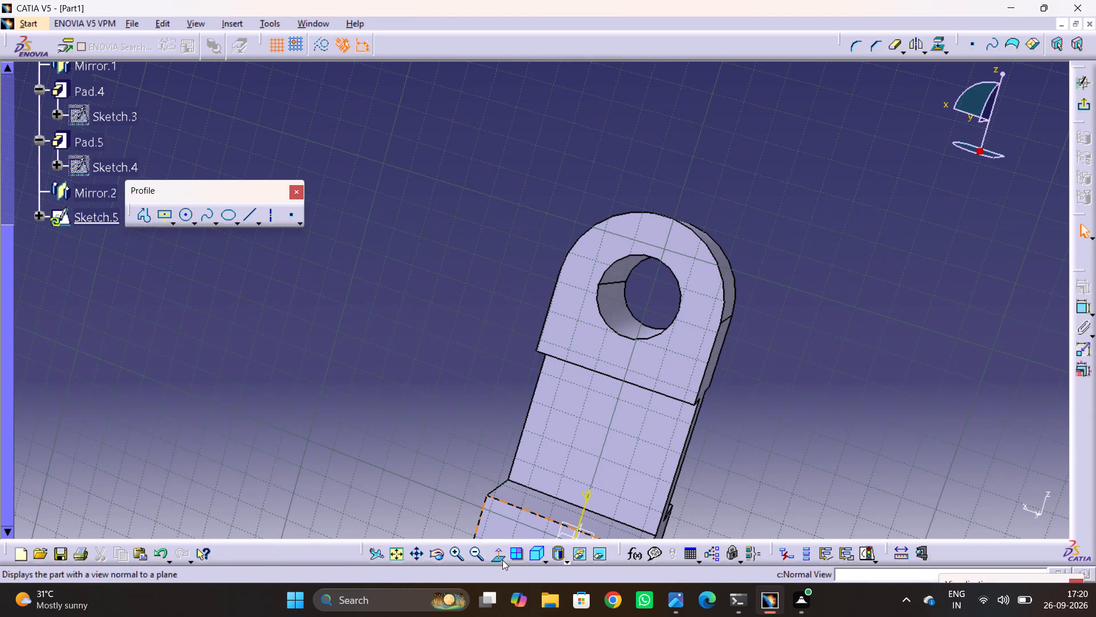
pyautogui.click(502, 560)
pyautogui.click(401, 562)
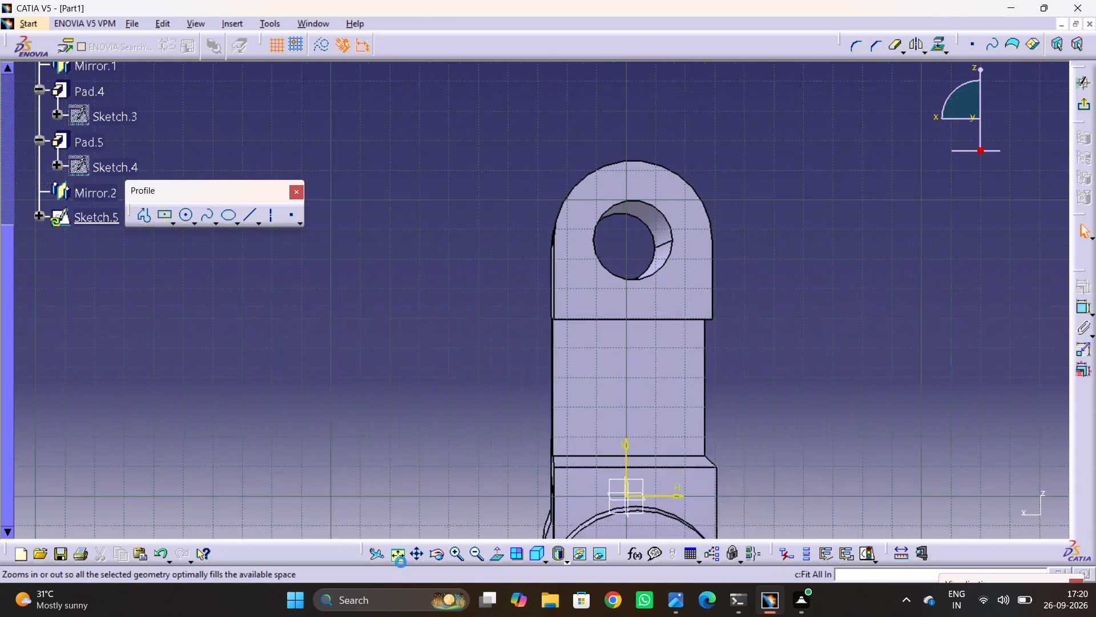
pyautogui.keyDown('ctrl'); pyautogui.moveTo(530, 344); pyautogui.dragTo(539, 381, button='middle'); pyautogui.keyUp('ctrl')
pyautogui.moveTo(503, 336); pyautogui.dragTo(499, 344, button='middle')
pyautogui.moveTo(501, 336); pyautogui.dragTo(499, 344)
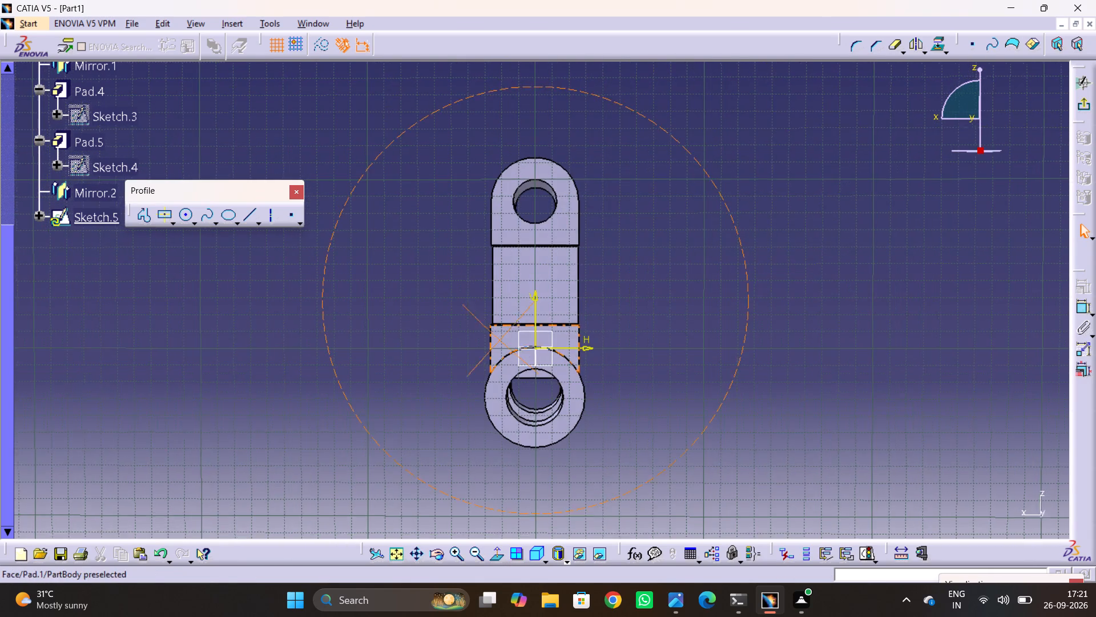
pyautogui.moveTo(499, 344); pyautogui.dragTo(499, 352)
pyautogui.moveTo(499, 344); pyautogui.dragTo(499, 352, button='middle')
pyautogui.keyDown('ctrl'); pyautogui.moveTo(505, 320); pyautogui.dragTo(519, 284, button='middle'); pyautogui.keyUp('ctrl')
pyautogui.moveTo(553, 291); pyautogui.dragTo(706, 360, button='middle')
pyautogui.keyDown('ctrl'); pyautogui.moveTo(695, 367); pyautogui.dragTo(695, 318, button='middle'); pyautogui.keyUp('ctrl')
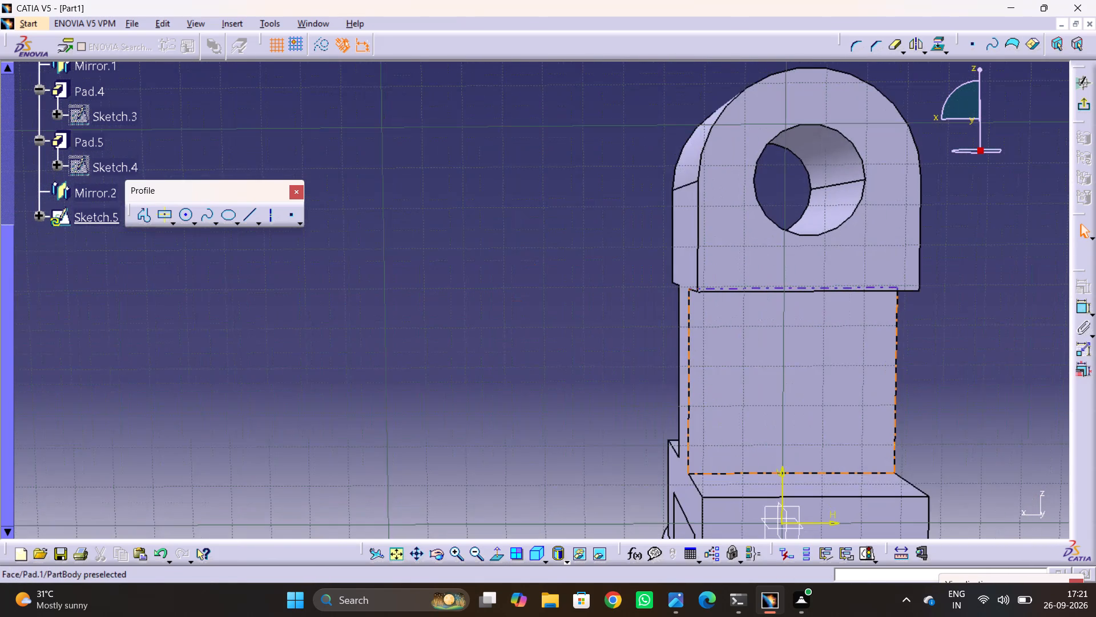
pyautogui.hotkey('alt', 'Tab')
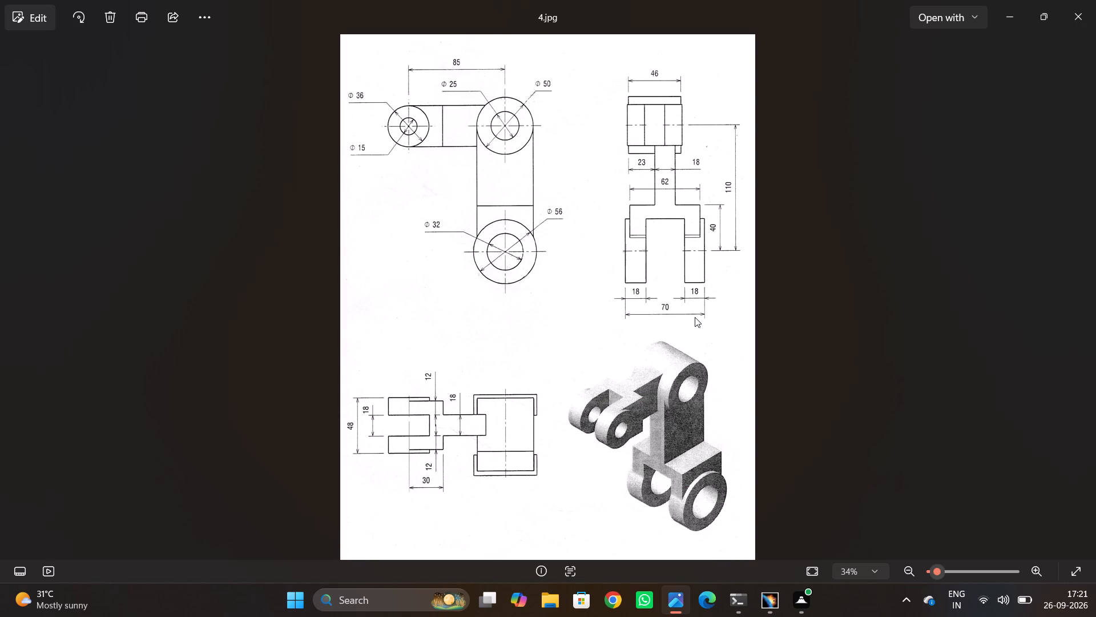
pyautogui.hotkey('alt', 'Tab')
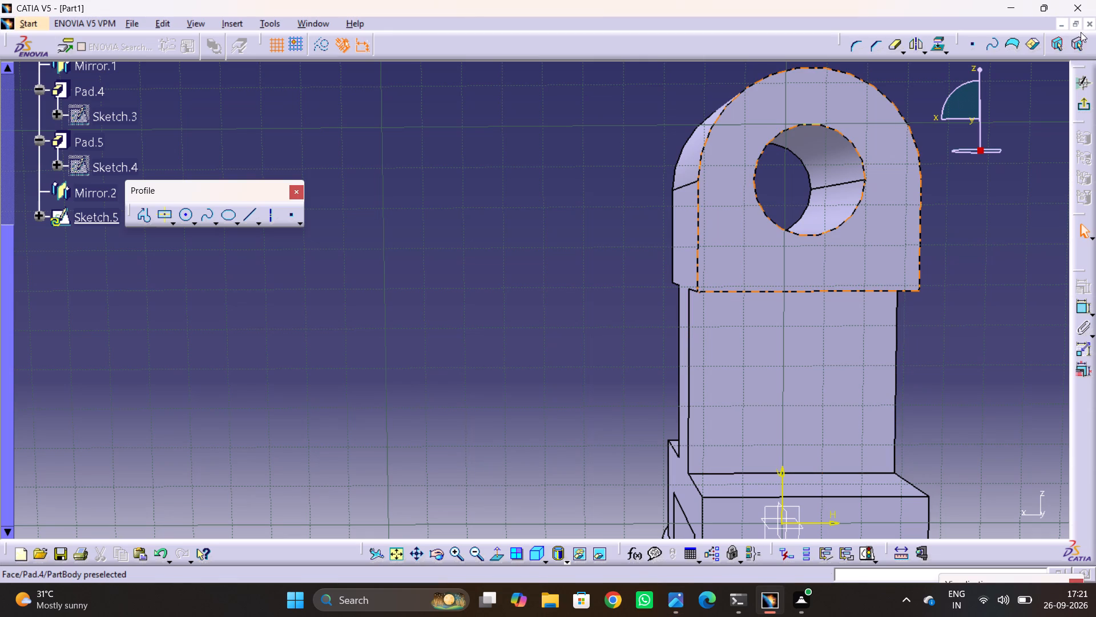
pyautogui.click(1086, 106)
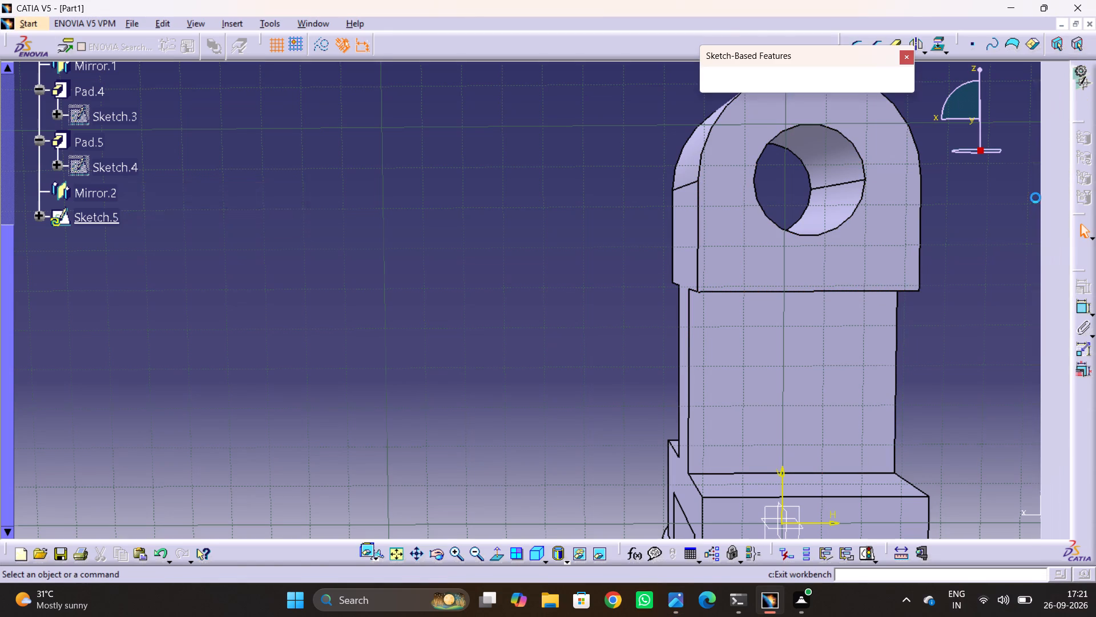
# Open Sketch.1, the stem-and-fork profile of Pad.1, for editing.
pyautogui.click(976, 368)
pyautogui.keyDown('ctrl'); pyautogui.moveTo(976, 352); pyautogui.dragTo(962, 397, button='middle'); pyautogui.keyUp('ctrl')
pyautogui.moveTo(785, 348); pyautogui.dragTo(757, 343, button='middle')
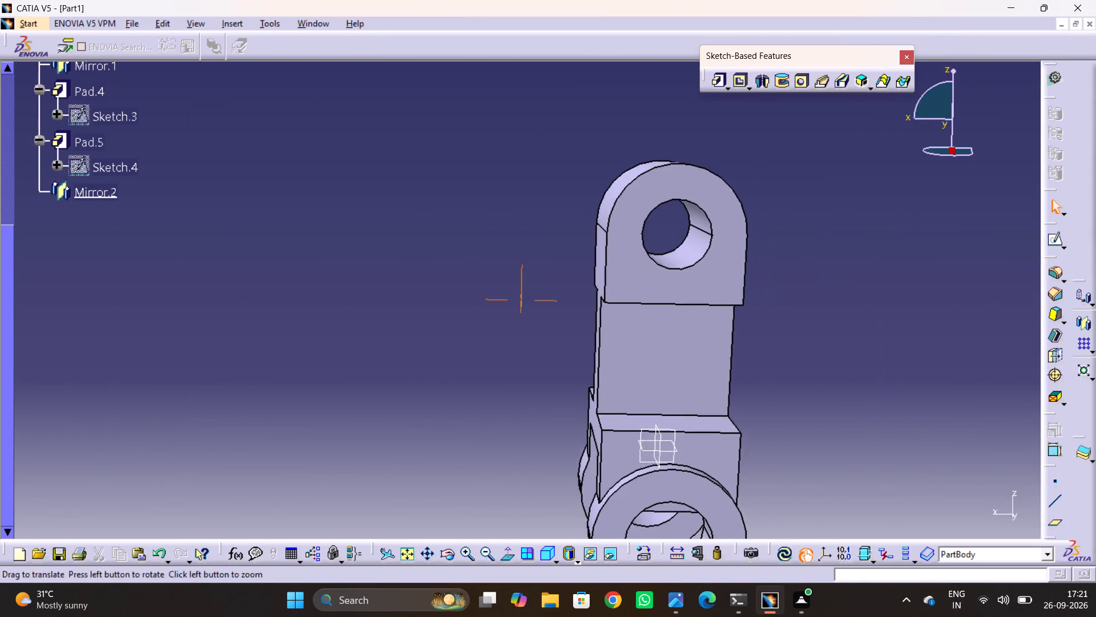
pyautogui.moveTo(757, 343); pyautogui.dragTo(706, 299, button='middle')
pyautogui.moveTo(636, 350); pyautogui.dragTo(773, 253, button='middle')
pyautogui.moveTo(632, 351); pyautogui.dragTo(780, 254)
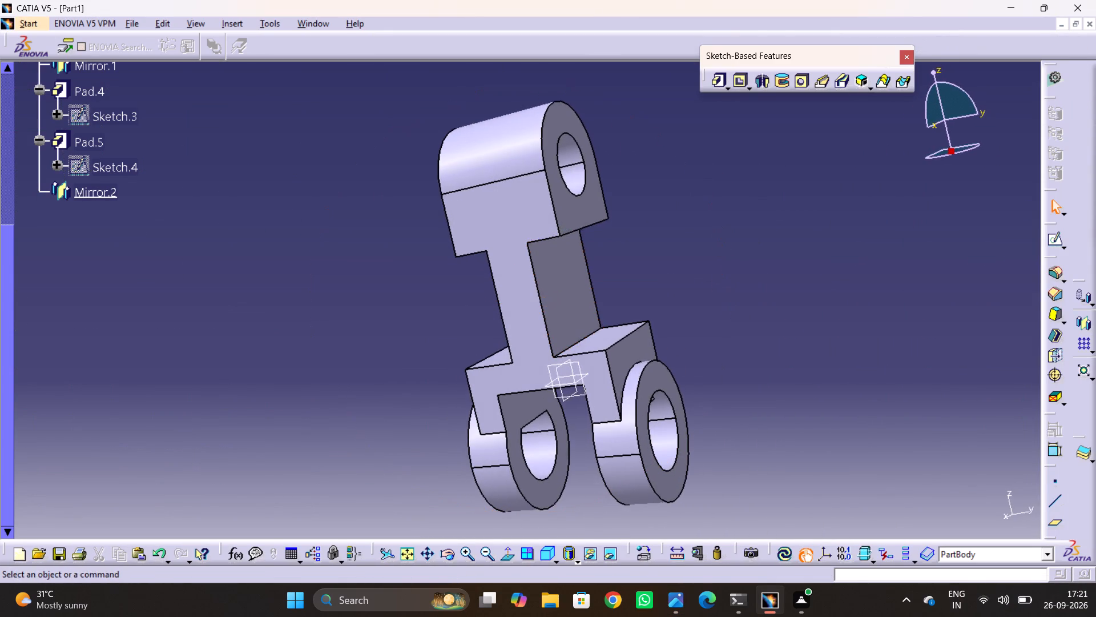
pyautogui.moveTo(461, 378); pyautogui.dragTo(558, 303, button='middle')
pyautogui.moveTo(460, 379); pyautogui.dragTo(558, 303)
pyautogui.scroll(-1, 505, 285)
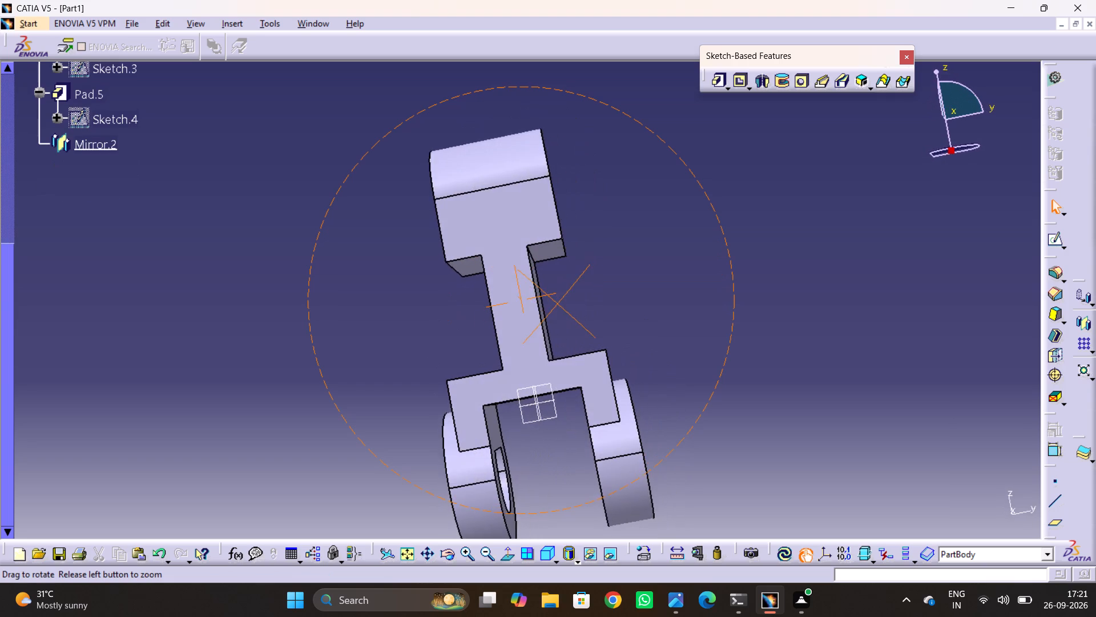
pyautogui.moveTo(558, 303); pyautogui.dragTo(476, 346, button='middle')
pyautogui.moveTo(558, 303); pyautogui.dragTo(481, 344)
pyautogui.doubleClick(511, 386)
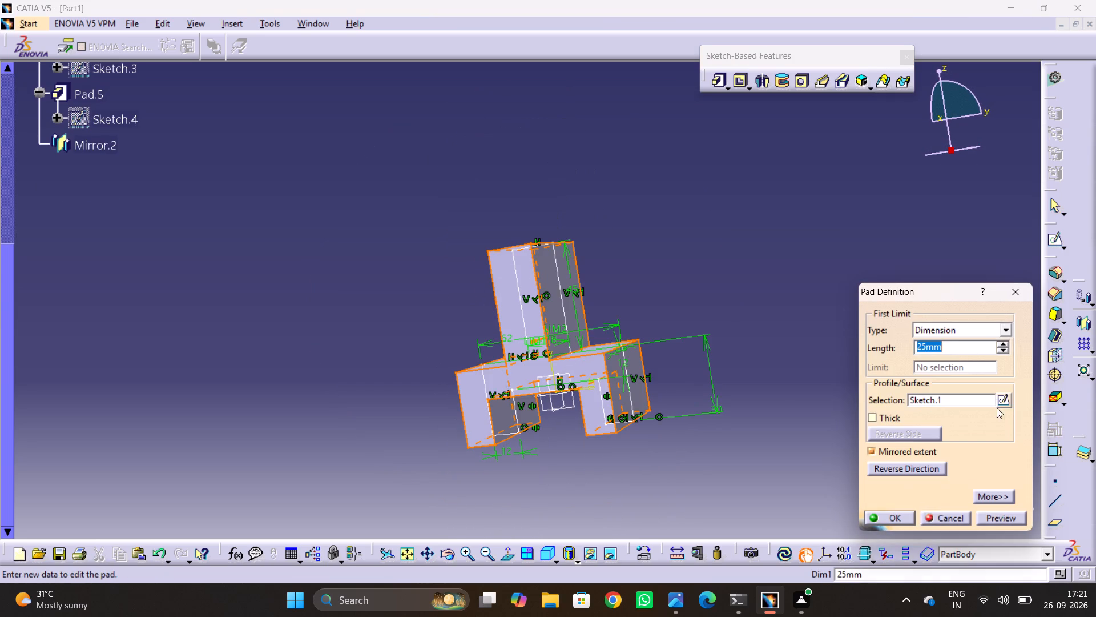
pyautogui.click(1009, 399)
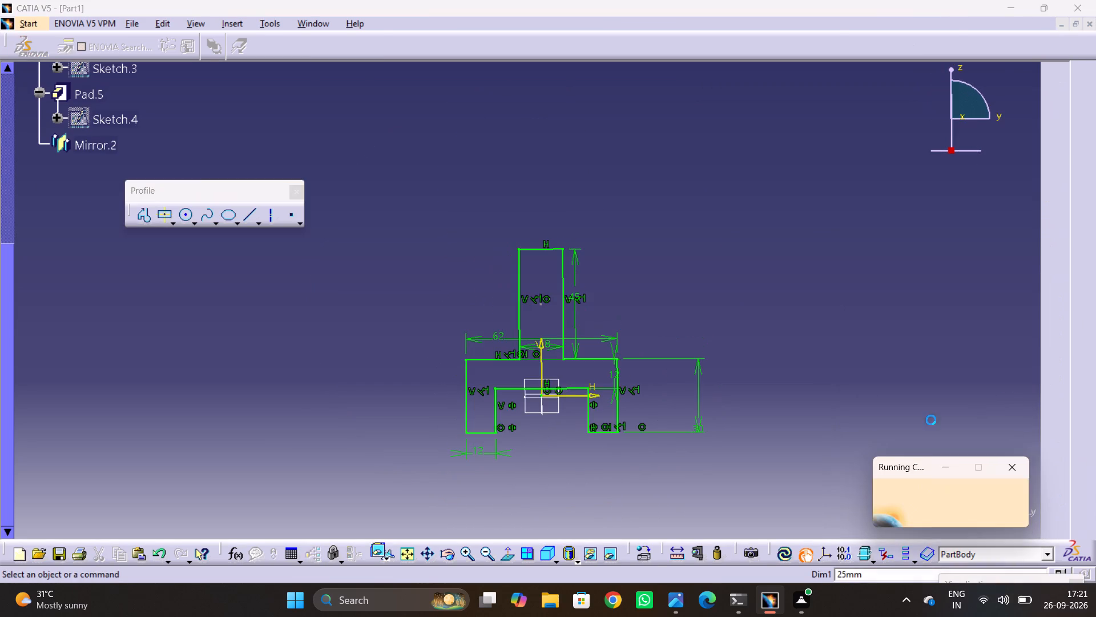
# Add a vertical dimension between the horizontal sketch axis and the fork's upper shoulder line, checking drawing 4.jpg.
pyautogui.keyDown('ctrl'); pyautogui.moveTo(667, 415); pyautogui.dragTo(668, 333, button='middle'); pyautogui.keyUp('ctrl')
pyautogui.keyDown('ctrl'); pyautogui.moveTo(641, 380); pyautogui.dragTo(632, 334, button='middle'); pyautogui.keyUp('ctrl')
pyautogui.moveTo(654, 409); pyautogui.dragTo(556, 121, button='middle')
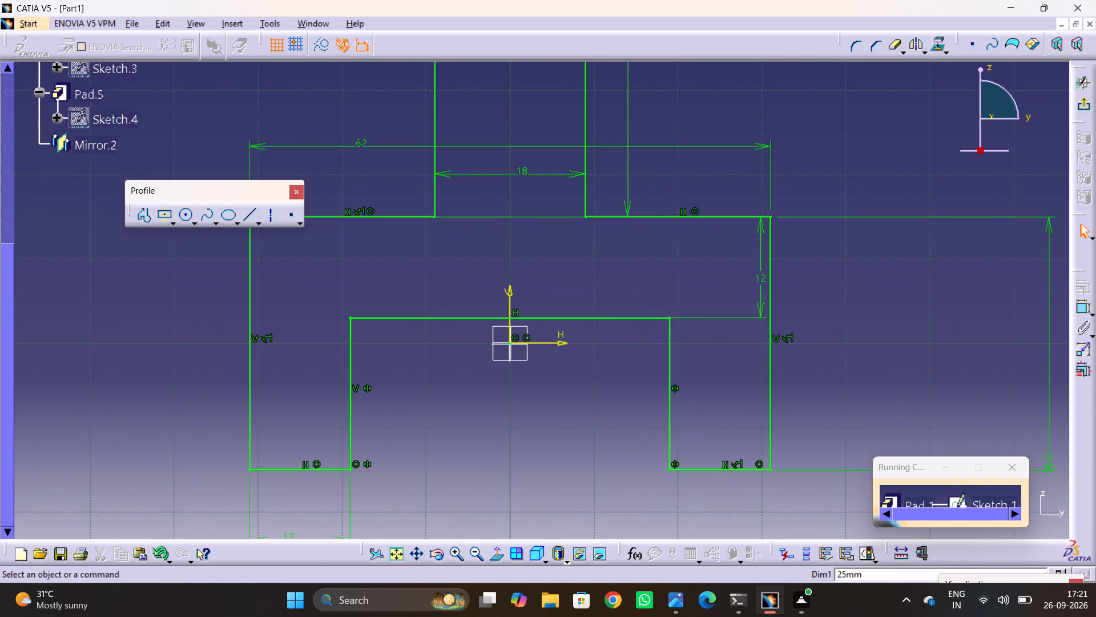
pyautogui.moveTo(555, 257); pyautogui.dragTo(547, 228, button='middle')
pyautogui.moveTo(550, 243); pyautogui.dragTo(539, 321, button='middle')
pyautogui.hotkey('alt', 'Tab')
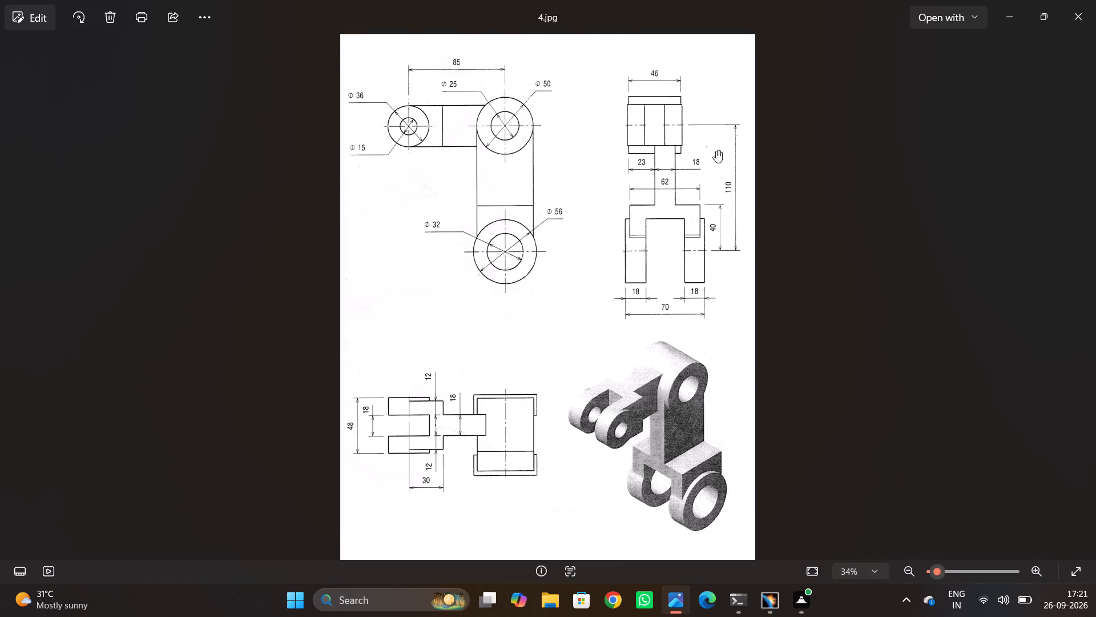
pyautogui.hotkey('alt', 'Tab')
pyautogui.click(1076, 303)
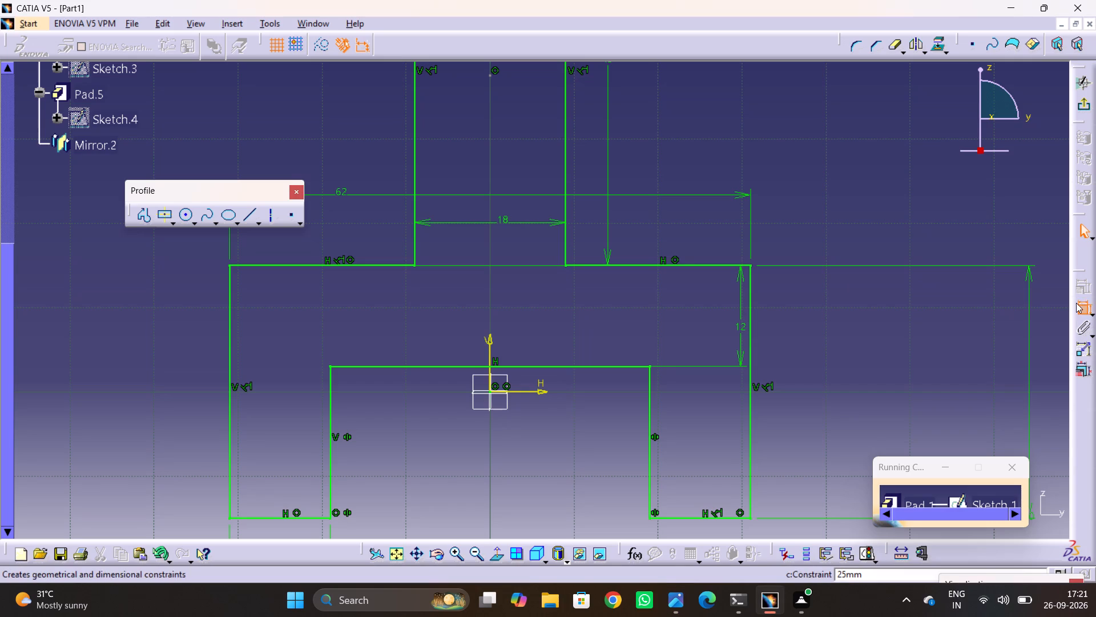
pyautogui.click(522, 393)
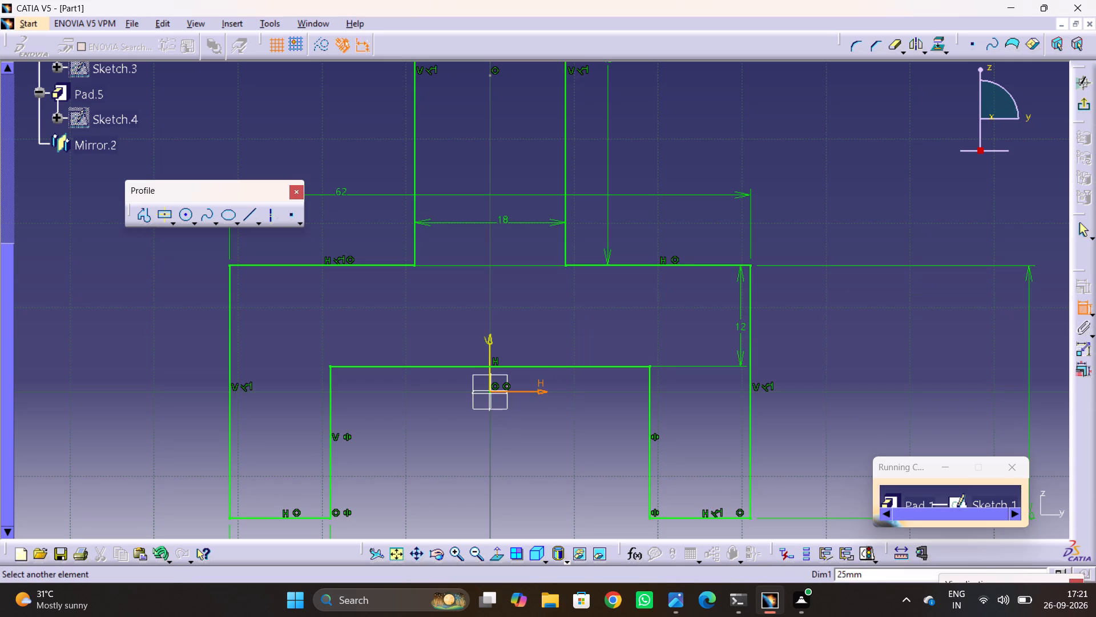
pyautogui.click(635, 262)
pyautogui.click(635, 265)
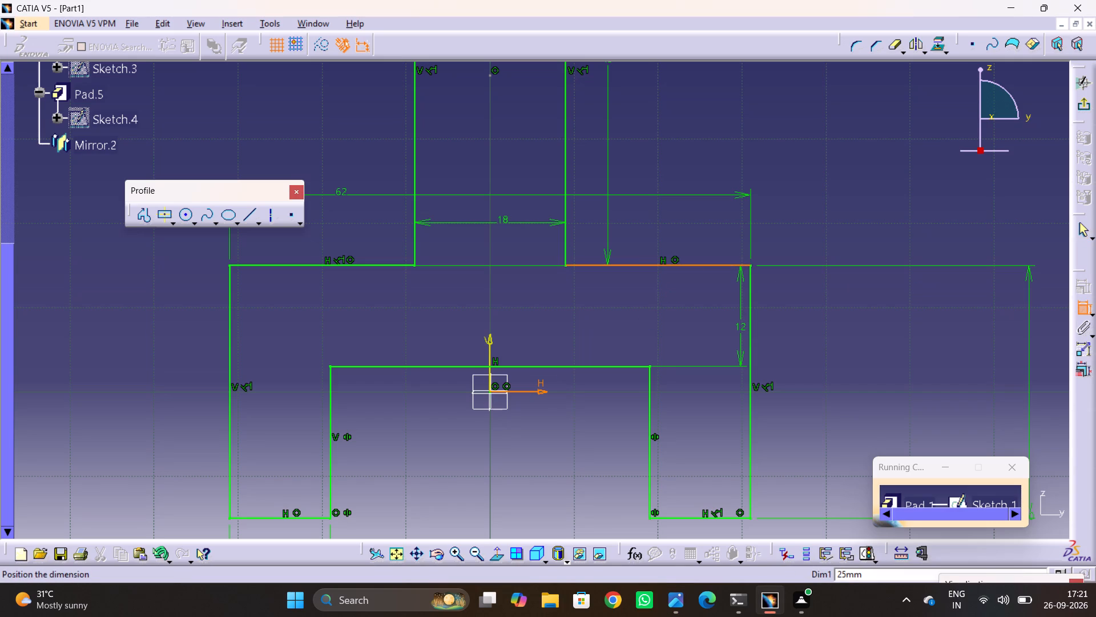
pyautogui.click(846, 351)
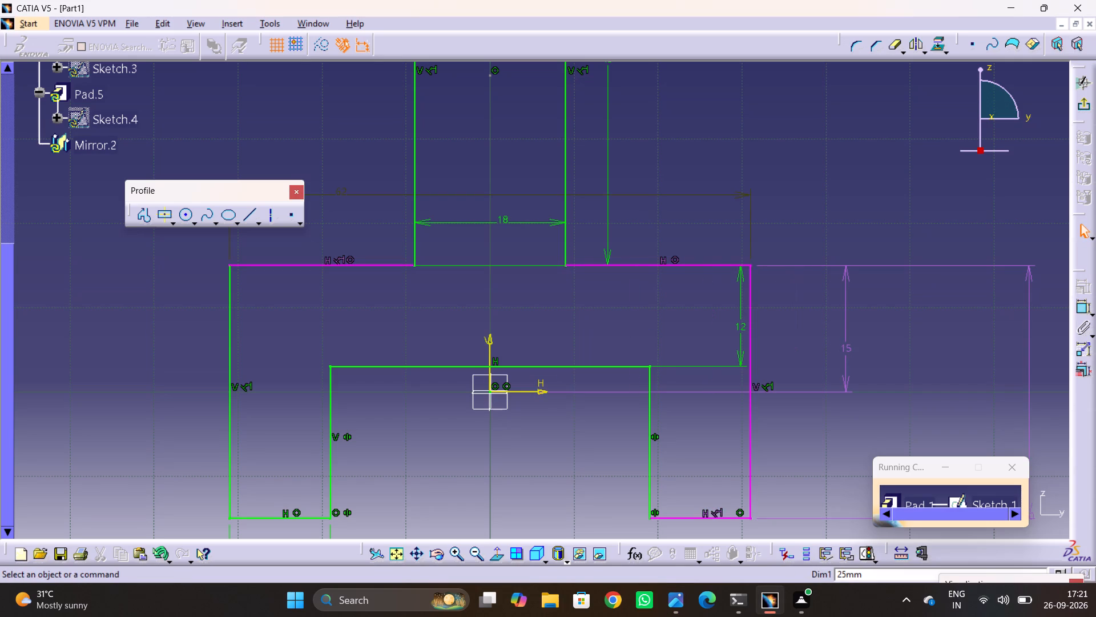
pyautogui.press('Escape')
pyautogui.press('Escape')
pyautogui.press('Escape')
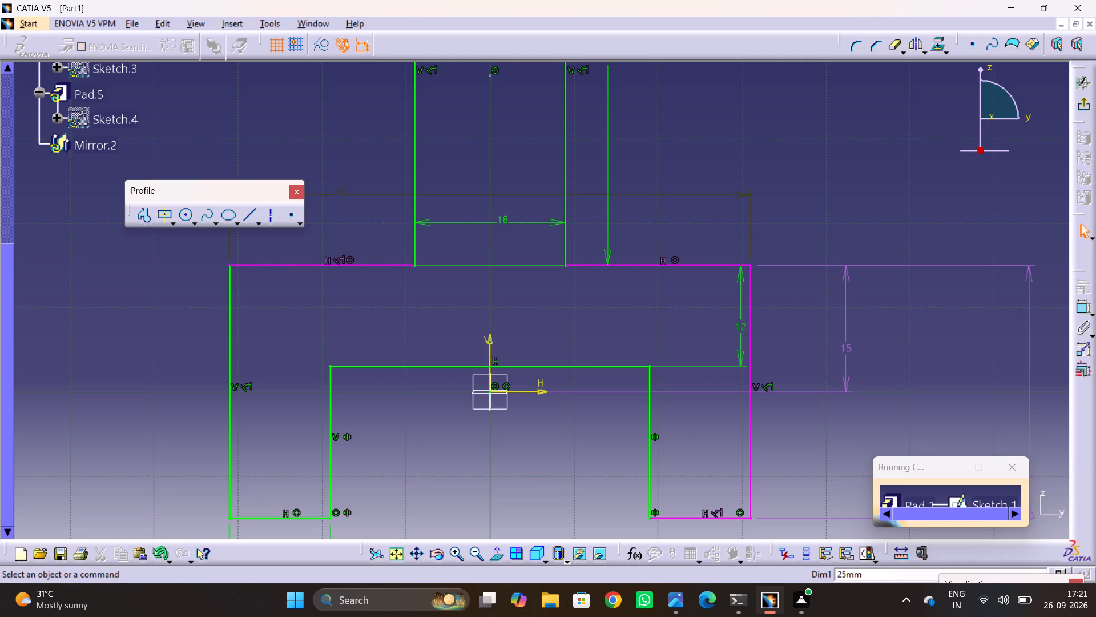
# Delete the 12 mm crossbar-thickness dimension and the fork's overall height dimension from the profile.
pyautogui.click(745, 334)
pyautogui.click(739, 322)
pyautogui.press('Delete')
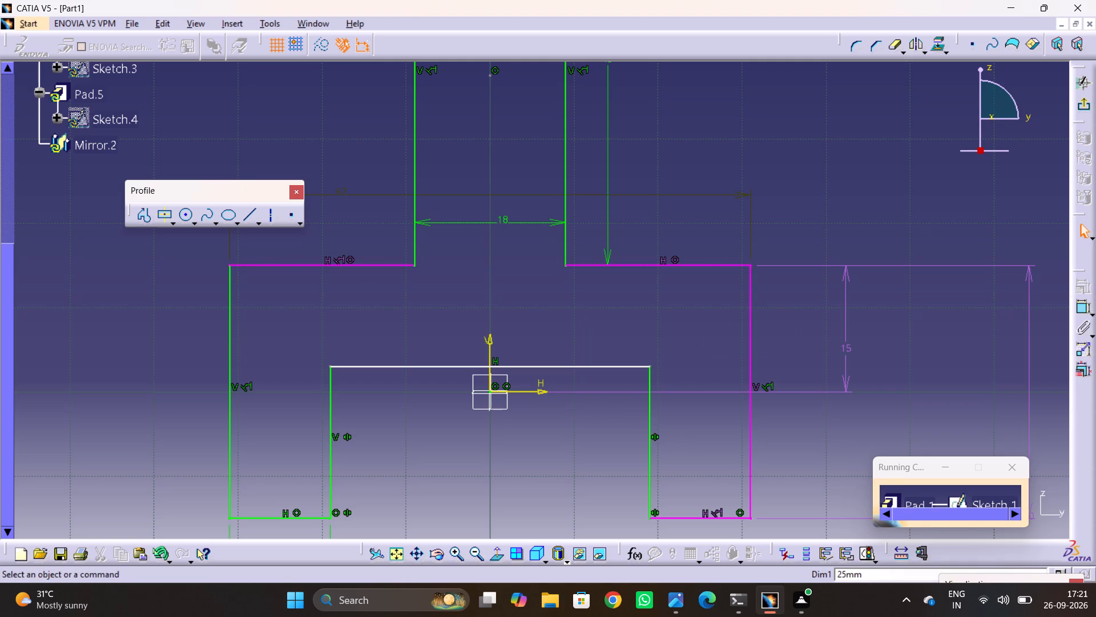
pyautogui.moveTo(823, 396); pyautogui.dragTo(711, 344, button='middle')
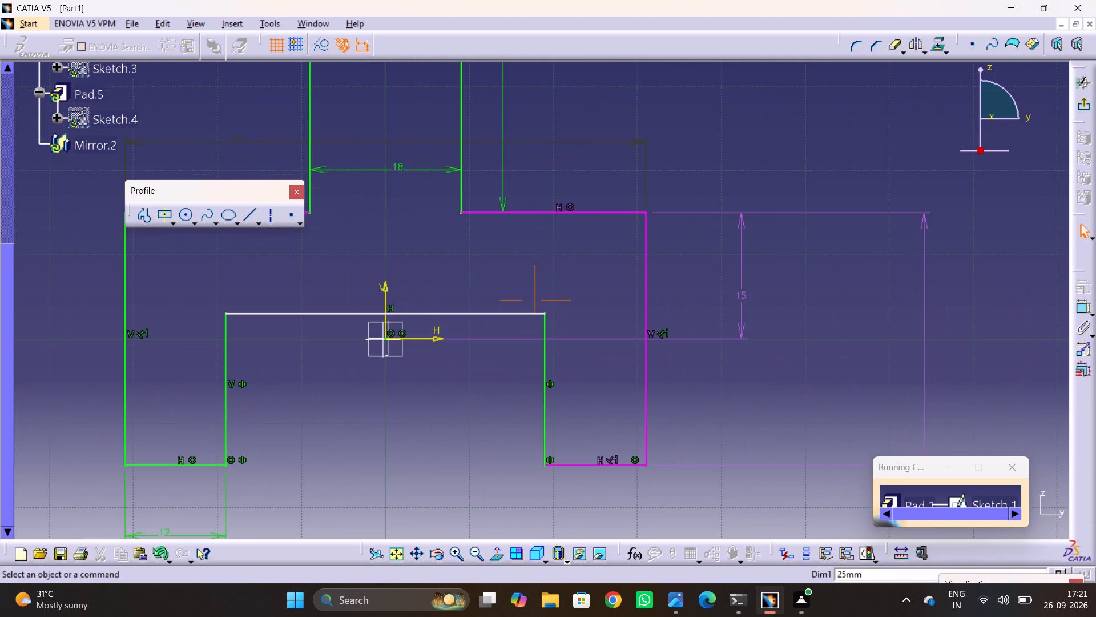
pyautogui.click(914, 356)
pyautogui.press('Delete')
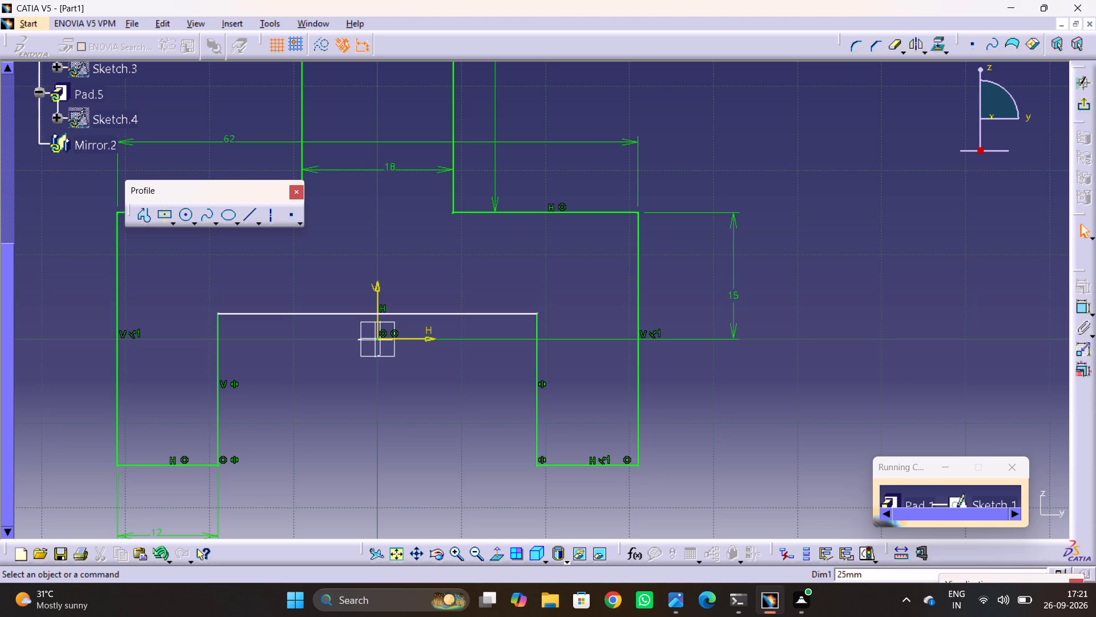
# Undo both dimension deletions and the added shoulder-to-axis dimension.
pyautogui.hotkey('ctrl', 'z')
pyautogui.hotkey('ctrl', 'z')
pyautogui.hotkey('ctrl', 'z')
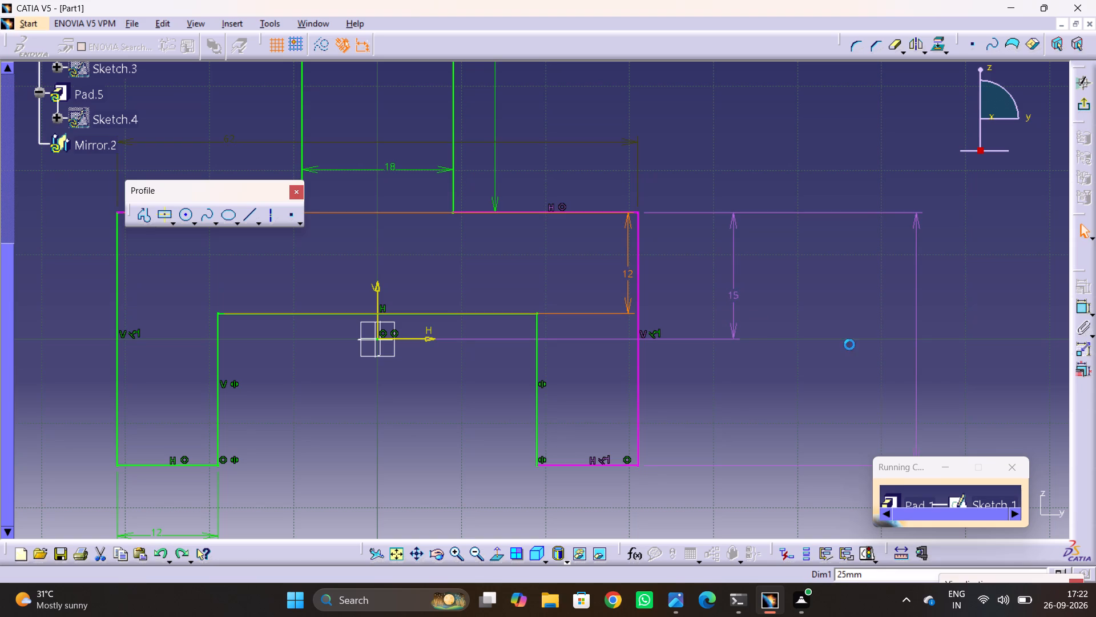
# Exit Sketch.1 and accept the existing Pad.1 definition for the stem and fork.
pyautogui.click(819, 165)
pyautogui.click(1084, 93)
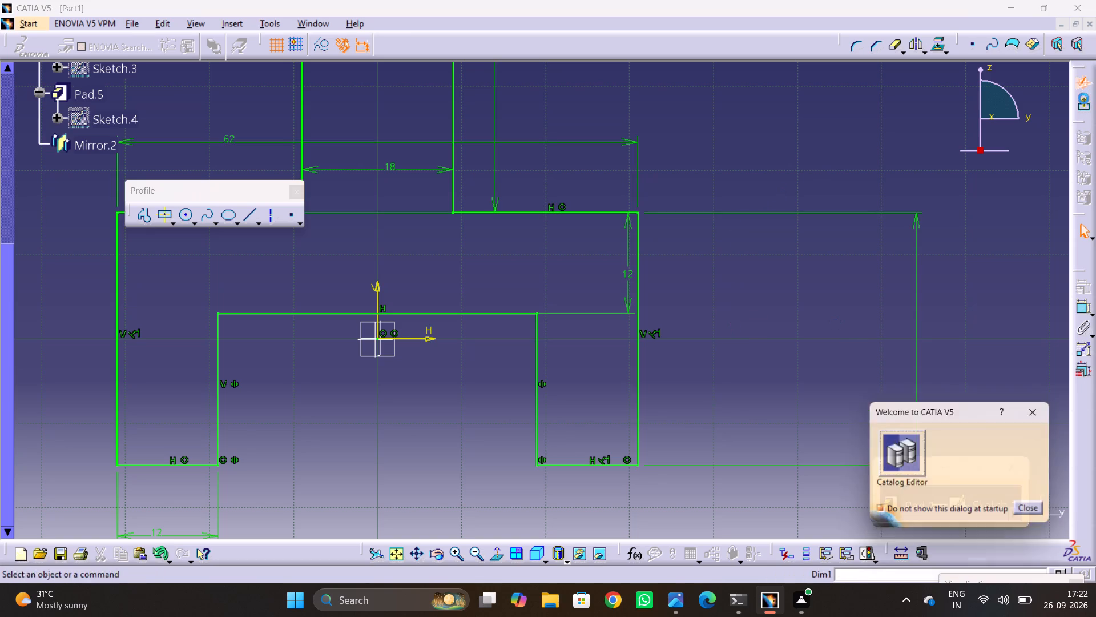
pyautogui.doubleClick(1083, 106)
pyautogui.press('Escape')
pyautogui.click(1083, 106)
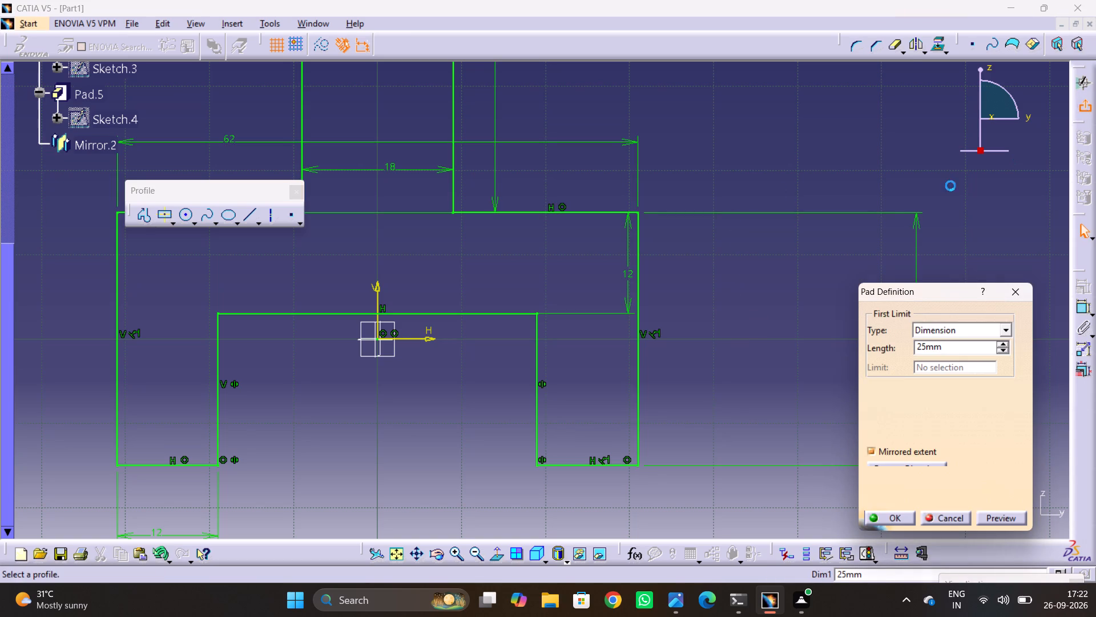
pyautogui.click(897, 519)
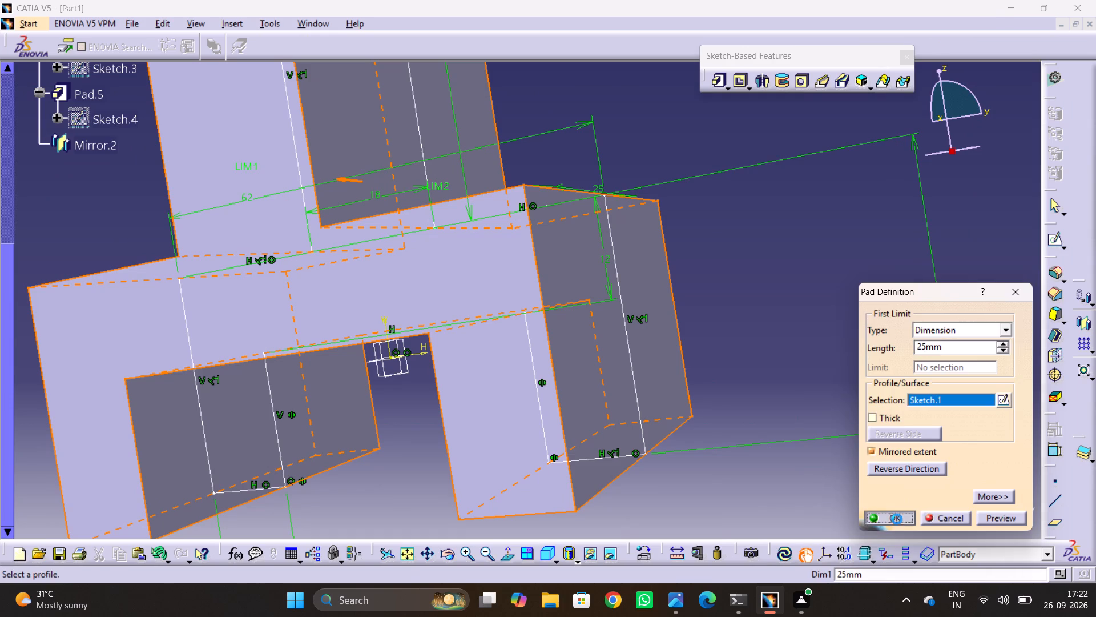
# Examine the bracket's upper boss, stem and lower fork from several sides.
pyautogui.click(722, 326)
pyautogui.keyDown('ctrl'); pyautogui.moveTo(762, 230); pyautogui.dragTo(783, 360, button='middle'); pyautogui.keyUp('ctrl')
pyautogui.moveTo(648, 267); pyautogui.dragTo(679, 331, button='middle')
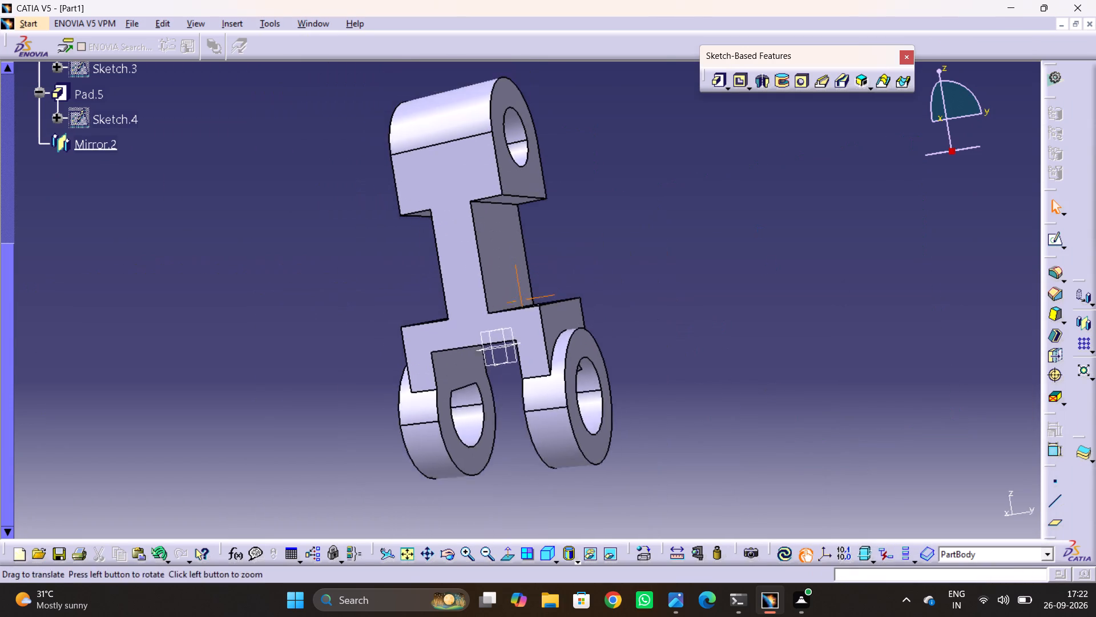
pyautogui.moveTo(679, 331); pyautogui.dragTo(698, 363, button='middle')
pyautogui.moveTo(615, 311); pyautogui.dragTo(809, 278, button='middle')
pyautogui.moveTo(611, 311); pyautogui.dragTo(810, 277)
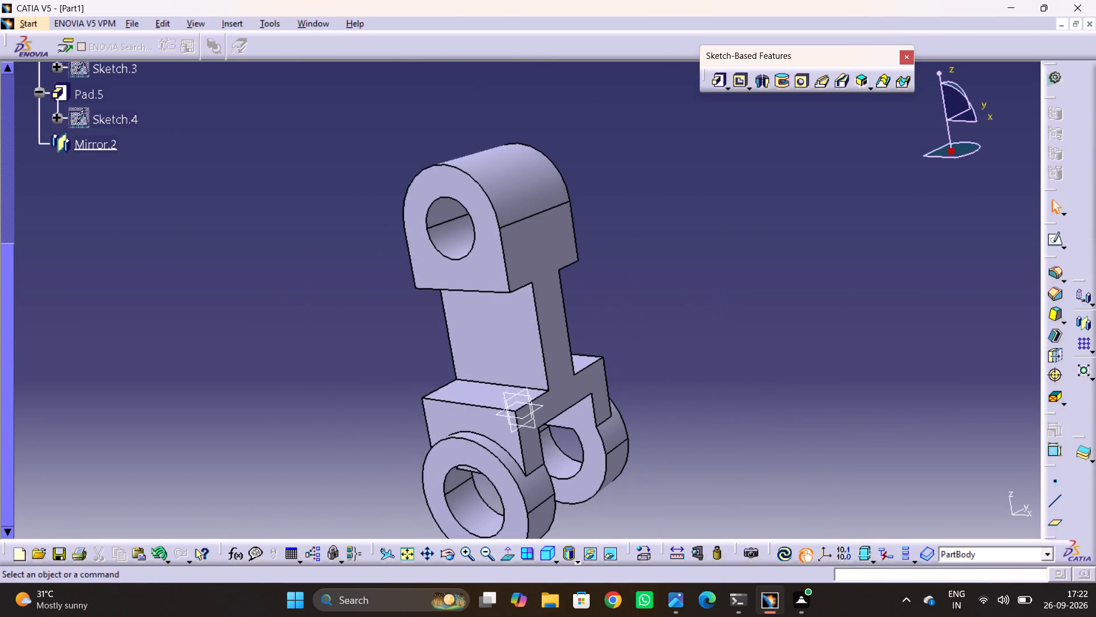
pyautogui.moveTo(585, 186); pyautogui.dragTo(633, 214, button='middle')
pyautogui.moveTo(585, 186); pyautogui.dragTo(633, 214)
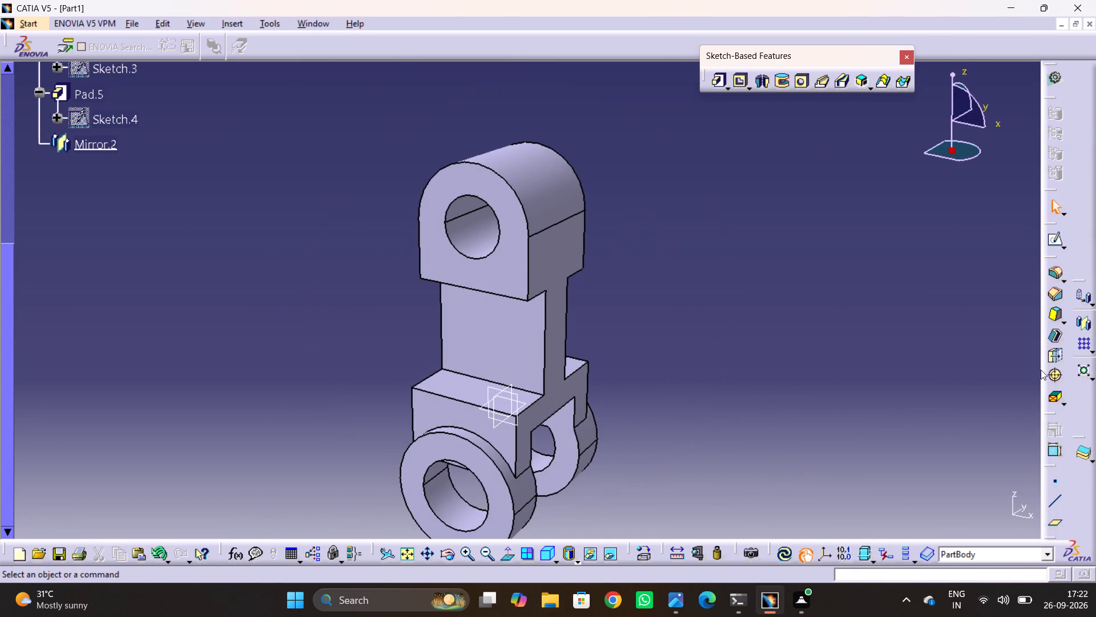
pyautogui.scroll(-1, 524, 426)
pyautogui.moveTo(509, 425); pyautogui.dragTo(684, 345, button='middle')
pyautogui.moveTo(509, 425); pyautogui.dragTo(684, 345)
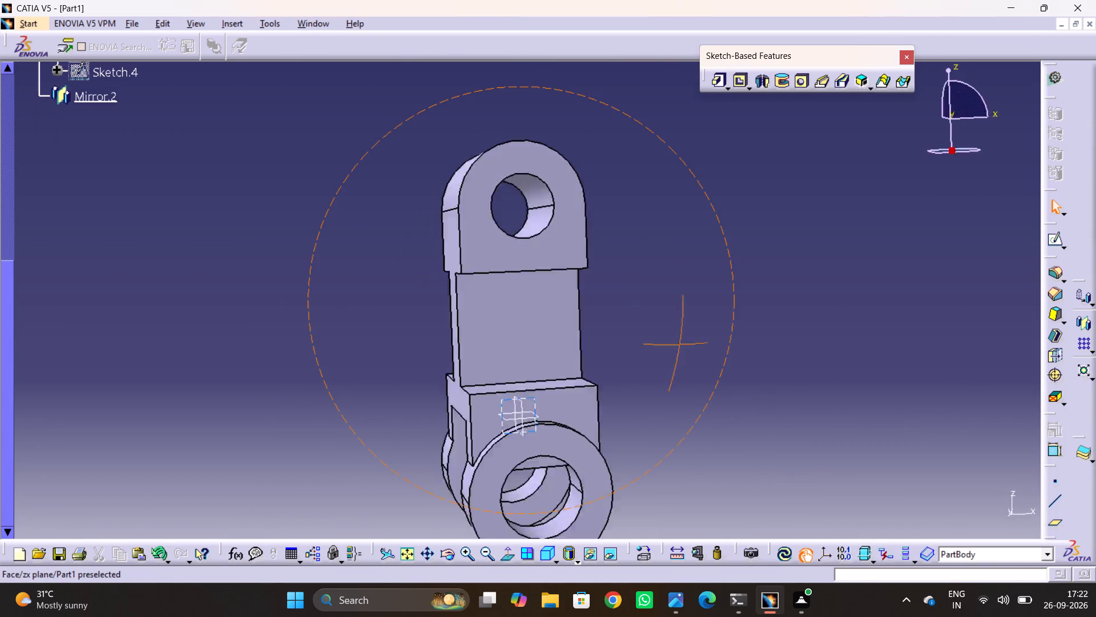
pyautogui.moveTo(684, 345); pyautogui.dragTo(726, 341)
pyautogui.moveTo(684, 345); pyautogui.dragTo(726, 341, button='middle')
pyautogui.moveTo(670, 339); pyautogui.dragTo(819, 324, button='middle')
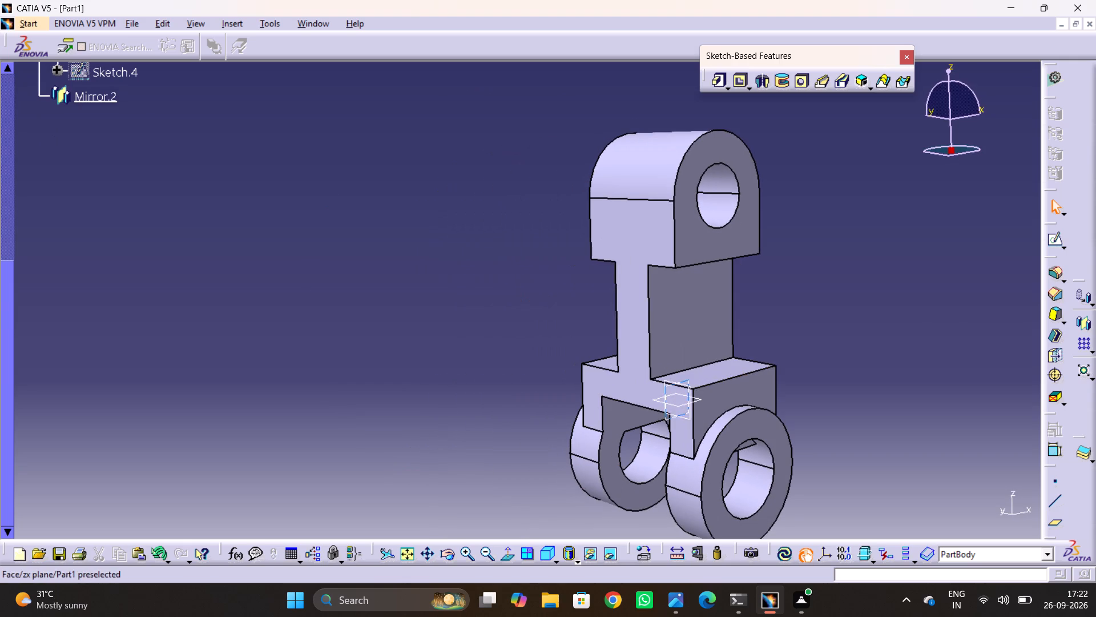
pyautogui.moveTo(660, 408); pyautogui.dragTo(542, 417, button='middle')
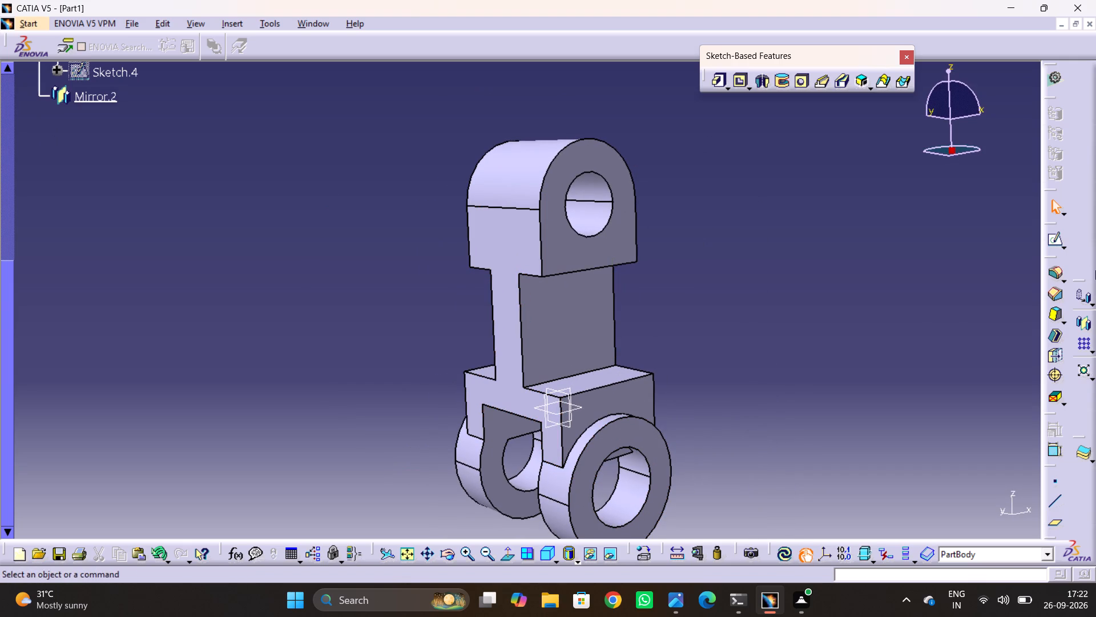
# Create a reference plane offset 70 mm from the fork's top shoulder face, towards the upper boss.
pyautogui.click(1055, 526)
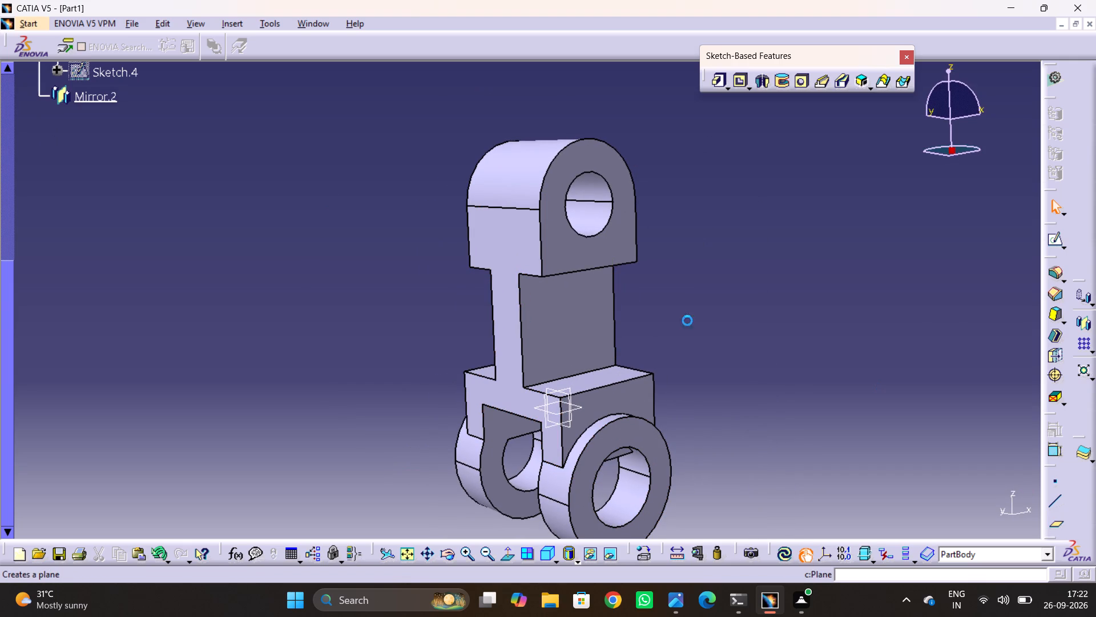
pyautogui.click(583, 379)
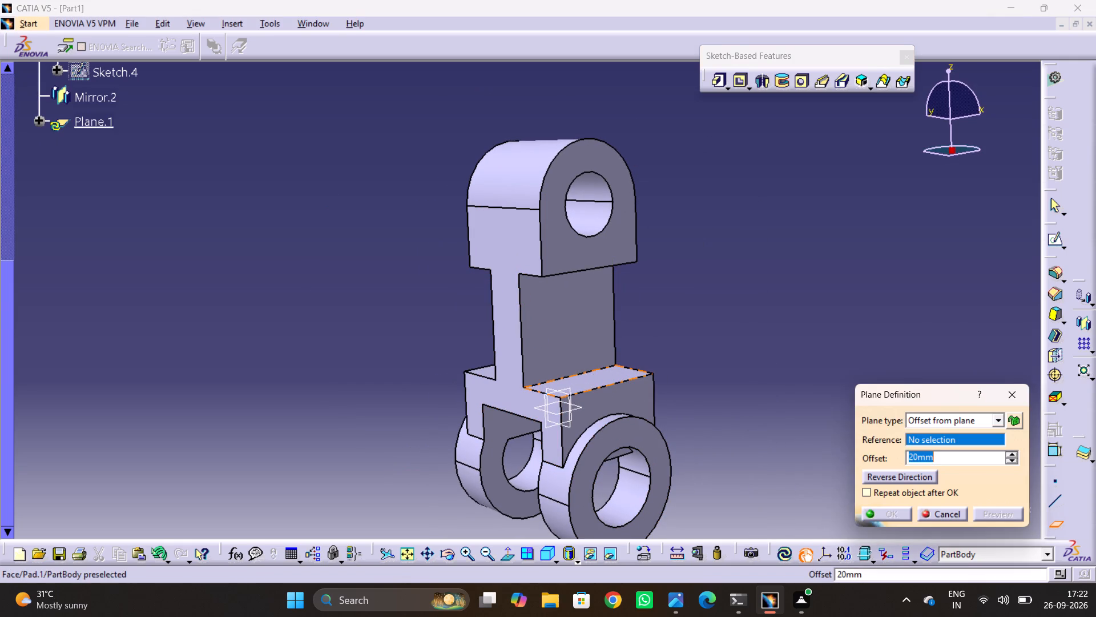
pyautogui.write('70')
pyautogui.press('Return')
pyautogui.click(677, 328)
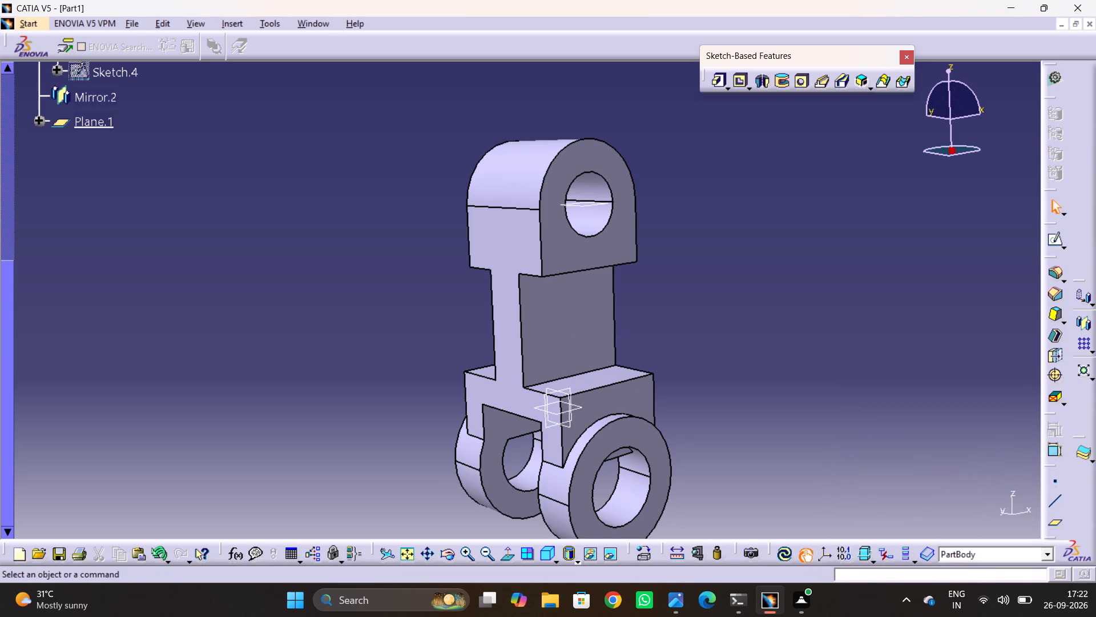
# Start a sketch on the offset plane in the upper boss for the side arm, viewed normal to the plane.
pyautogui.scroll(-2, 635, 214)
pyautogui.moveTo(624, 212); pyautogui.dragTo(579, 391, button='middle')
pyautogui.moveTo(624, 212); pyautogui.dragTo(581, 391)
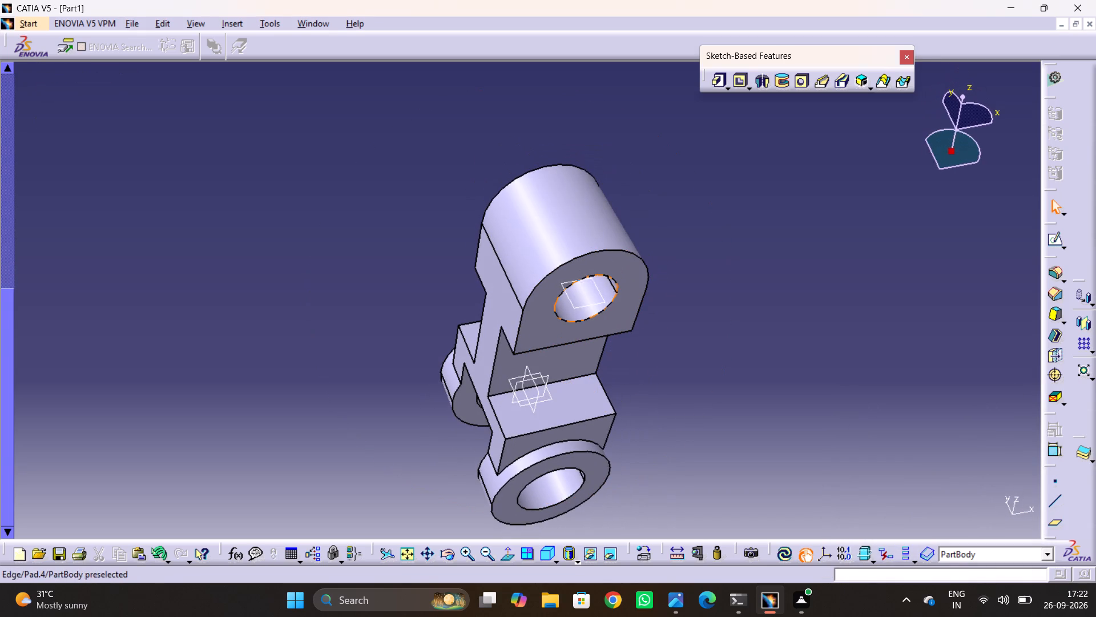
pyautogui.click(575, 307)
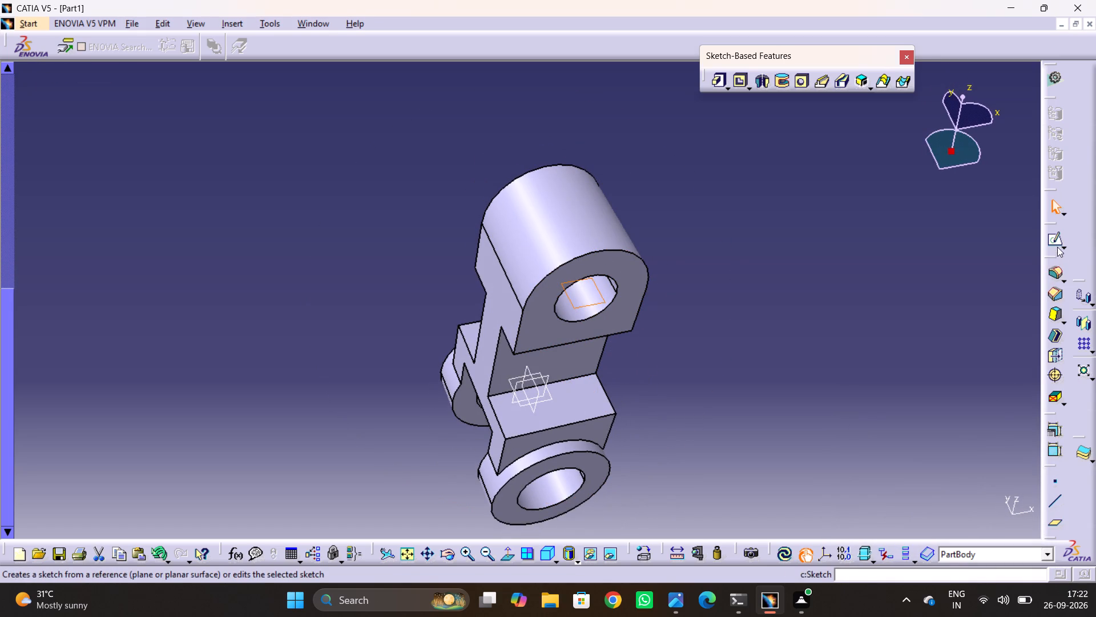
pyautogui.click(1057, 239)
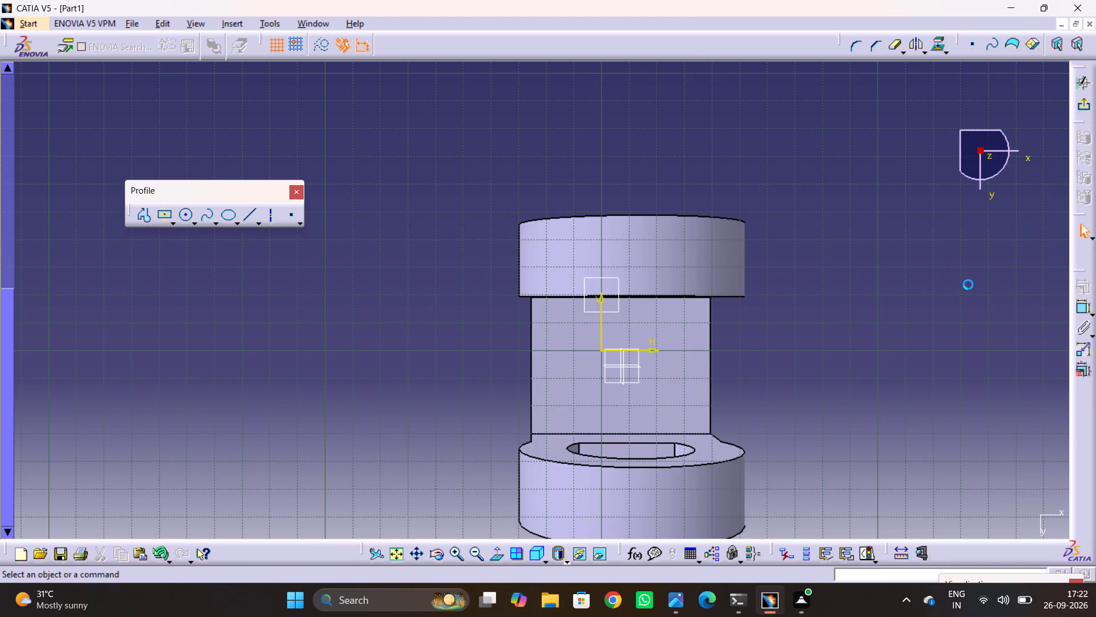
pyautogui.middleClick(563, 345)
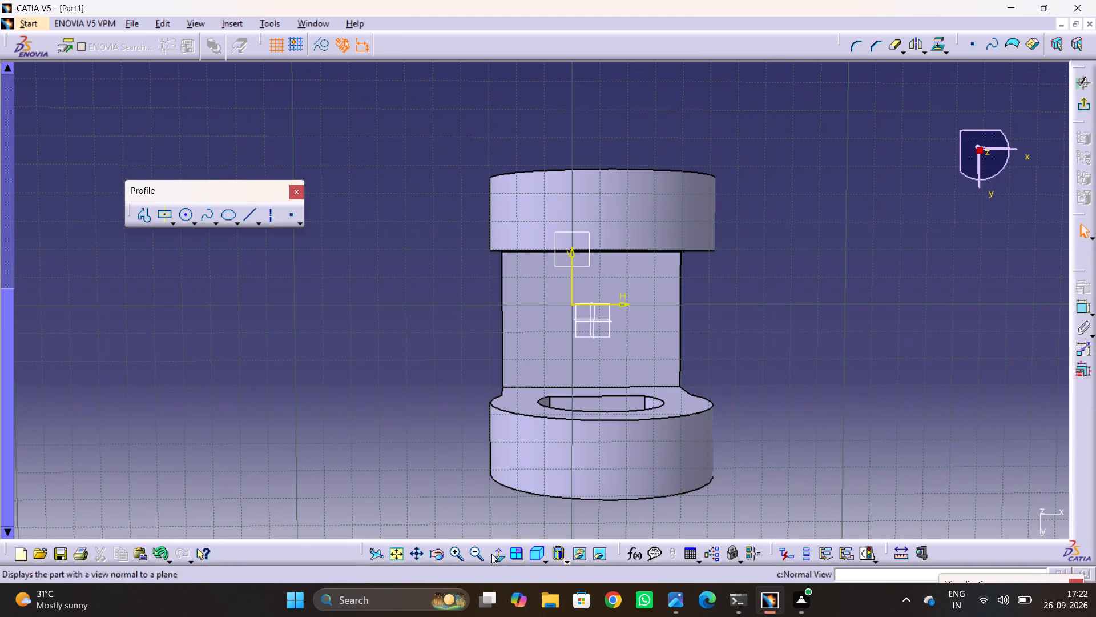
pyautogui.click(491, 554)
pyautogui.click(501, 560)
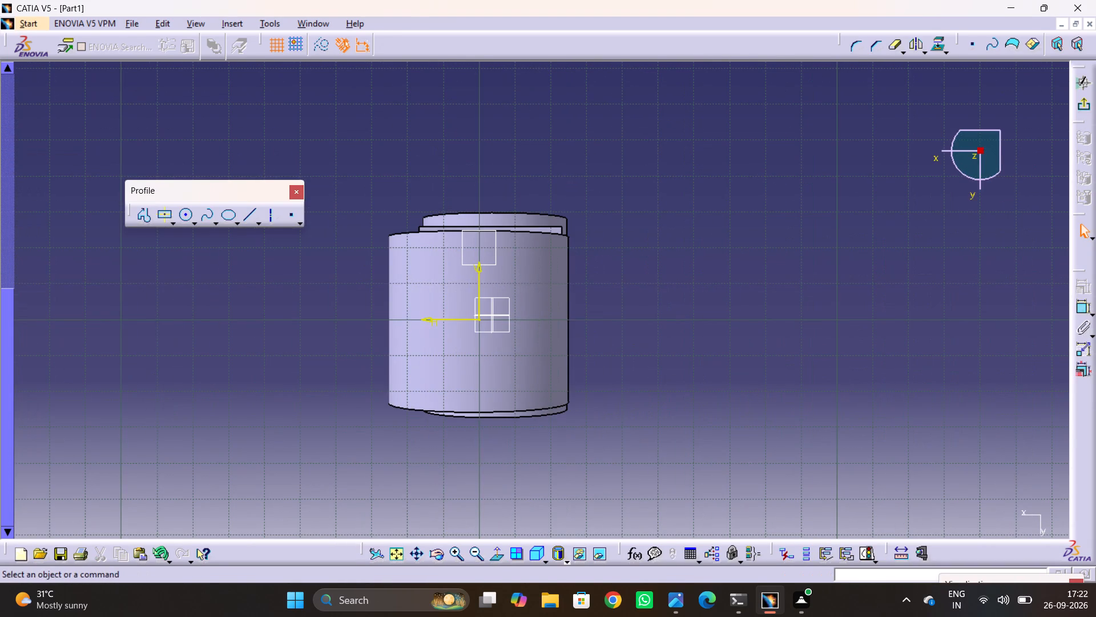
pyautogui.moveTo(567, 374); pyautogui.dragTo(585, 170, button='middle')
pyautogui.moveTo(567, 374); pyautogui.dragTo(585, 170)
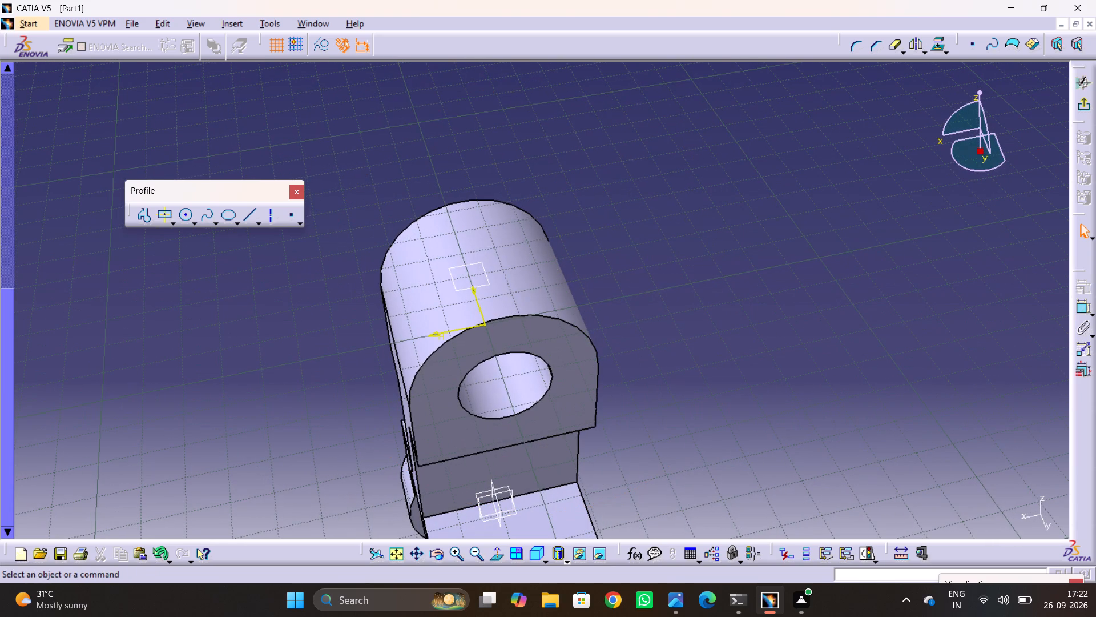
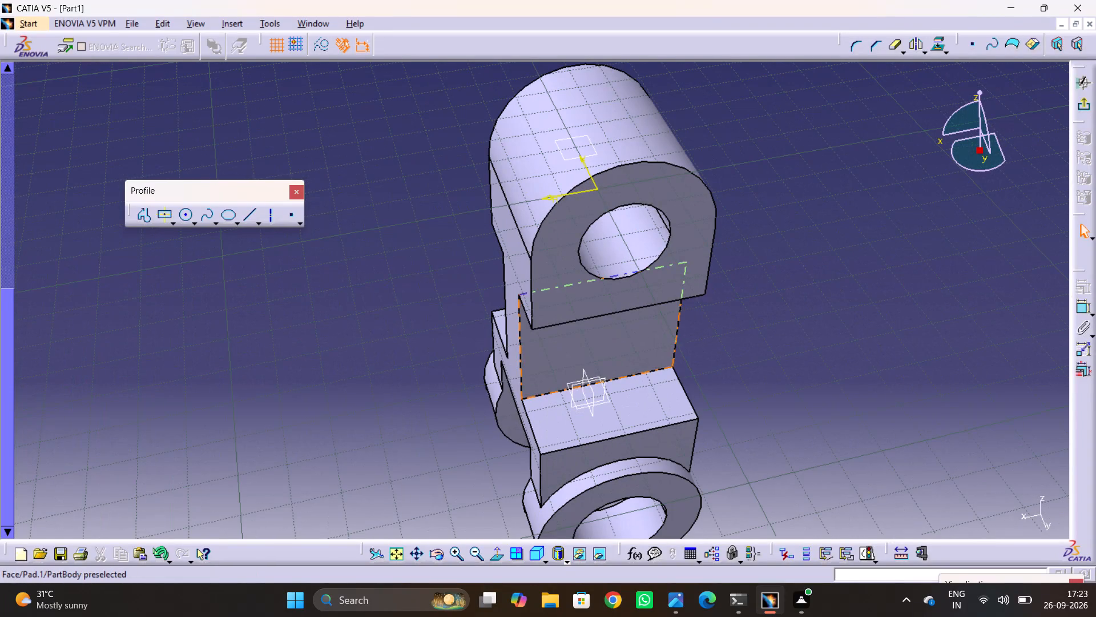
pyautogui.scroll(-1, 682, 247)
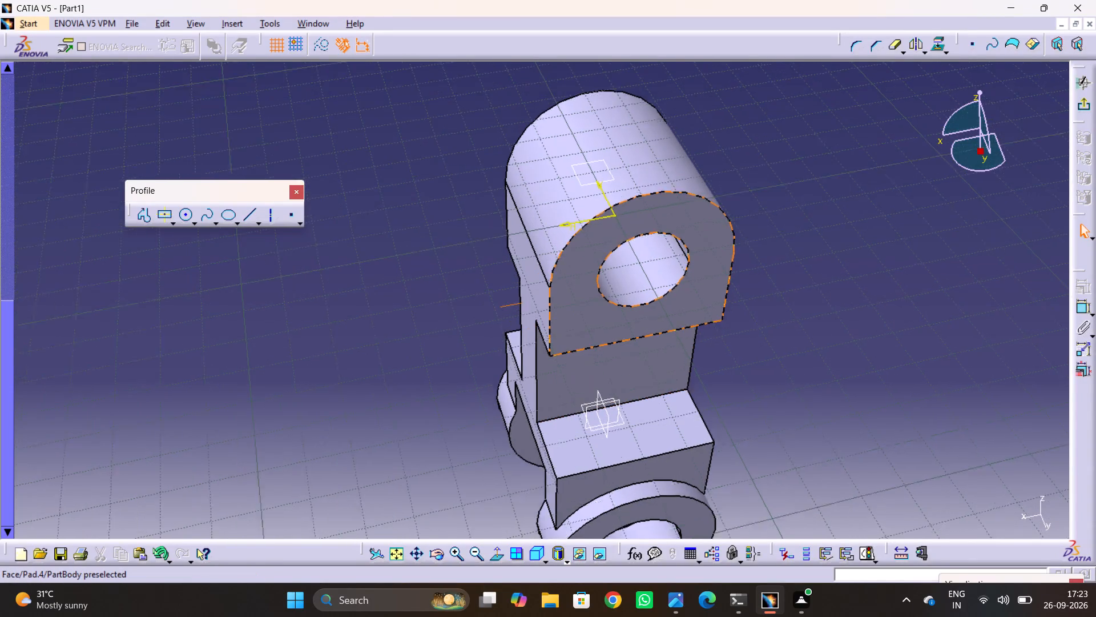
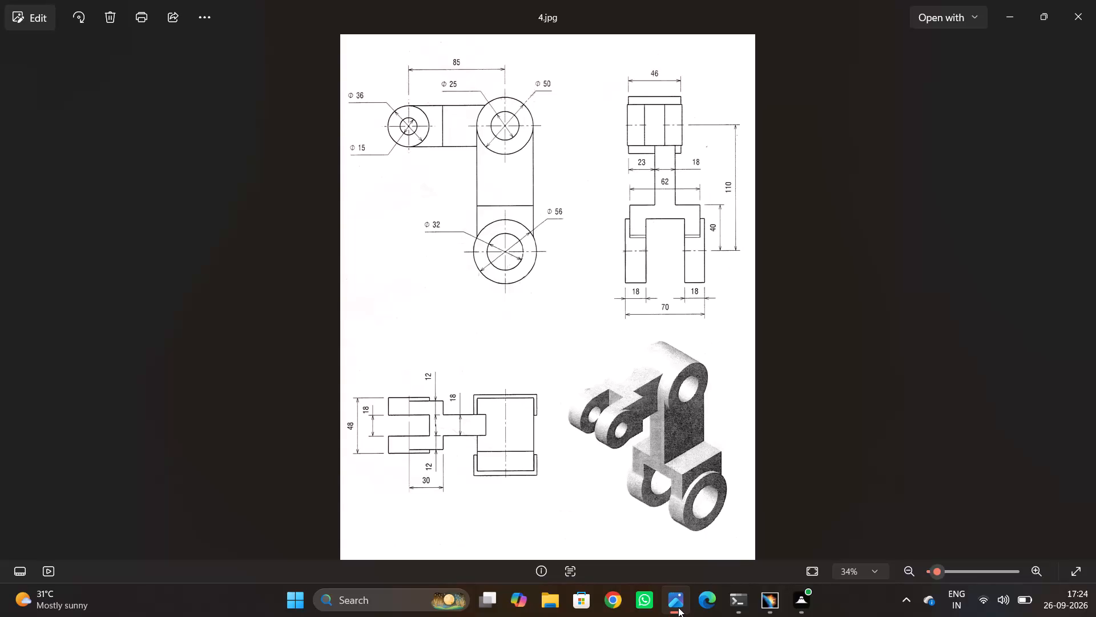
# Switch to CATIA and sketch a centered rectangle about 33 mm wide on the horizontal axis, beside the upper boss.
pyautogui.hotkey('alt', 'Tab')
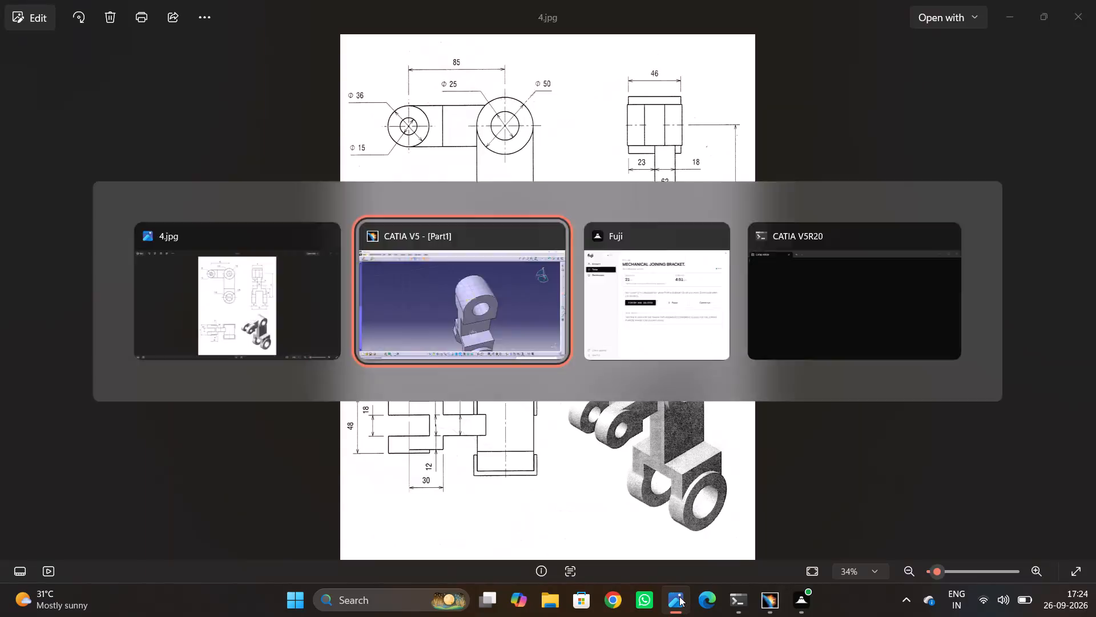
pyautogui.hotkey('alt', 'Tab')
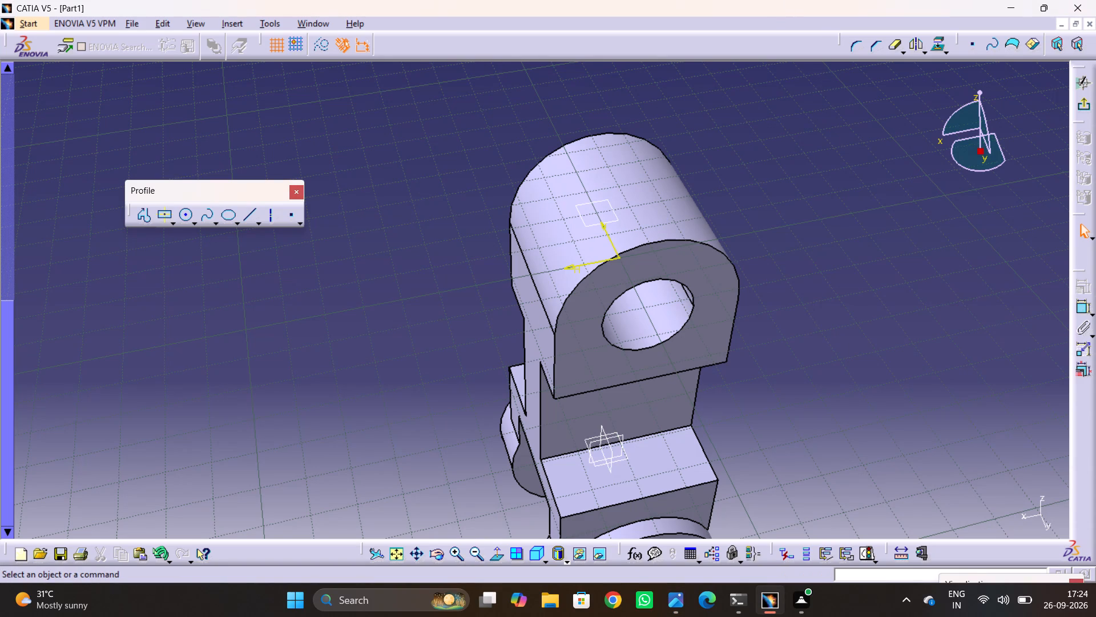
pyautogui.hotkey('alt', 'Tab')
pyautogui.click(167, 218)
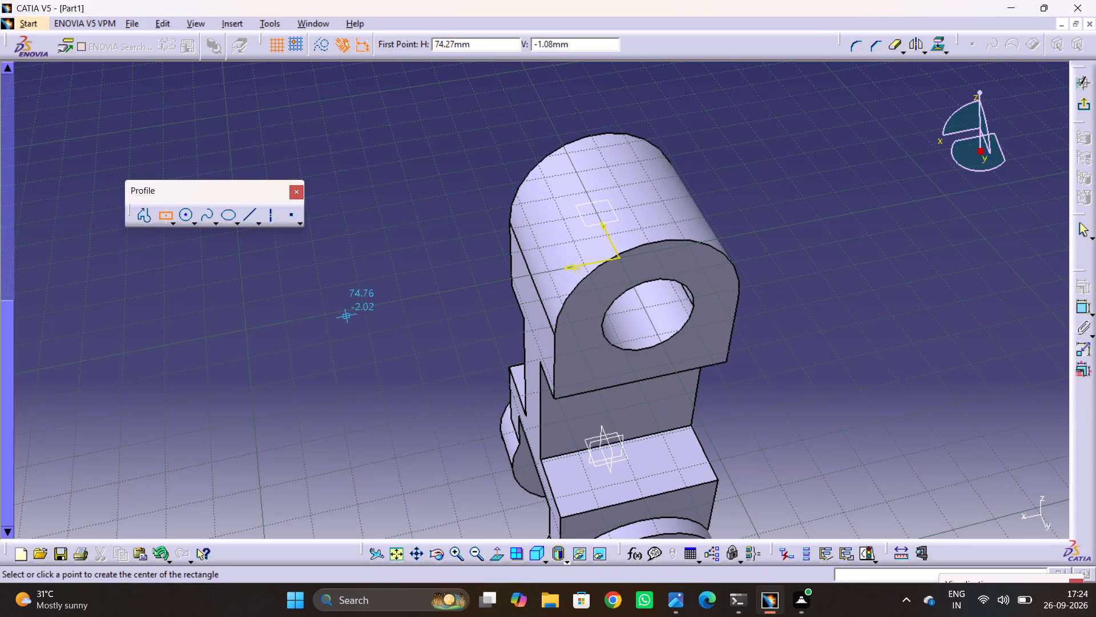
pyautogui.click(332, 310)
pyautogui.moveTo(332, 310); pyautogui.dragTo(401, 403, button='middle')
pyautogui.moveTo(332, 310); pyautogui.dragTo(401, 403)
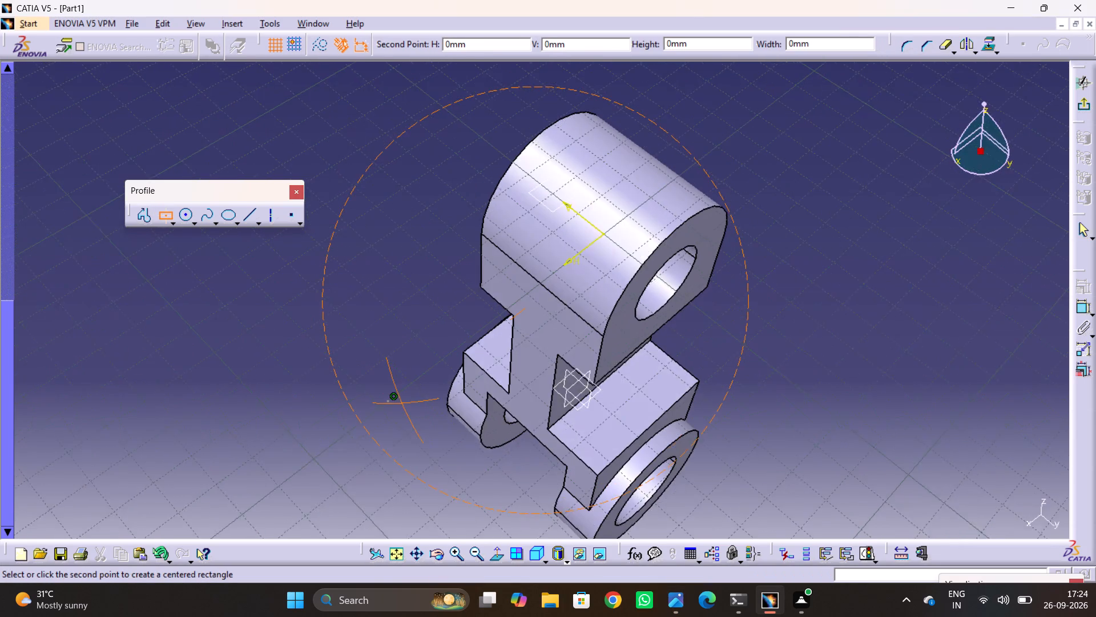
pyautogui.moveTo(401, 403); pyautogui.dragTo(411, 403, button='middle')
pyautogui.moveTo(401, 403); pyautogui.dragTo(417, 392)
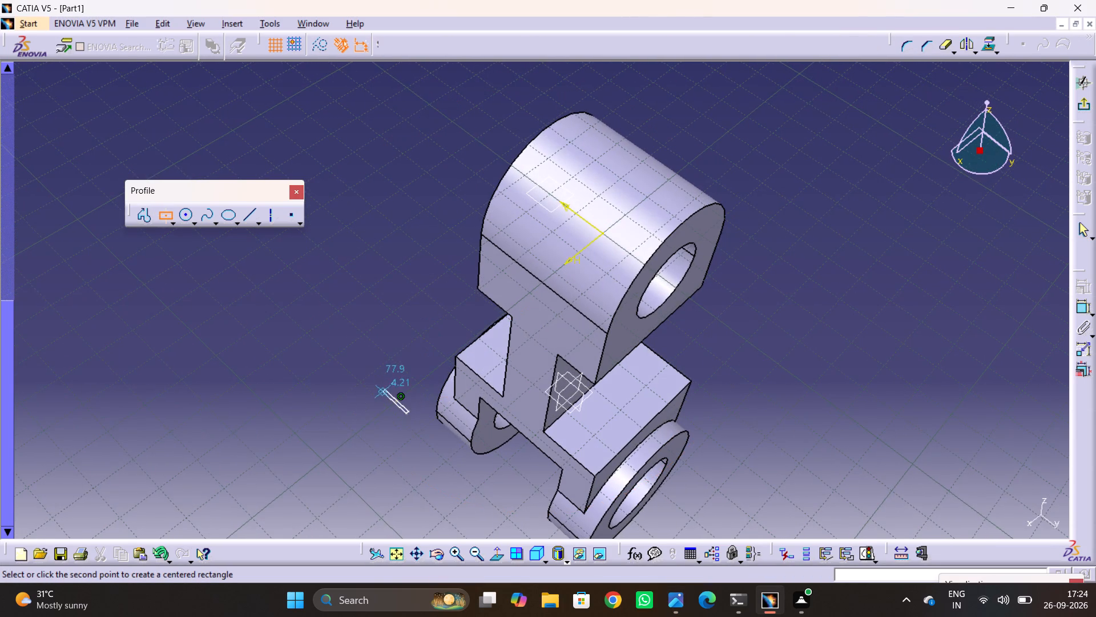
pyautogui.click(435, 297)
pyautogui.click(277, 344)
# Check the drawing and dimension the rectangle's short side to 18 mm.
pyautogui.hotkey('alt', 'Tab')
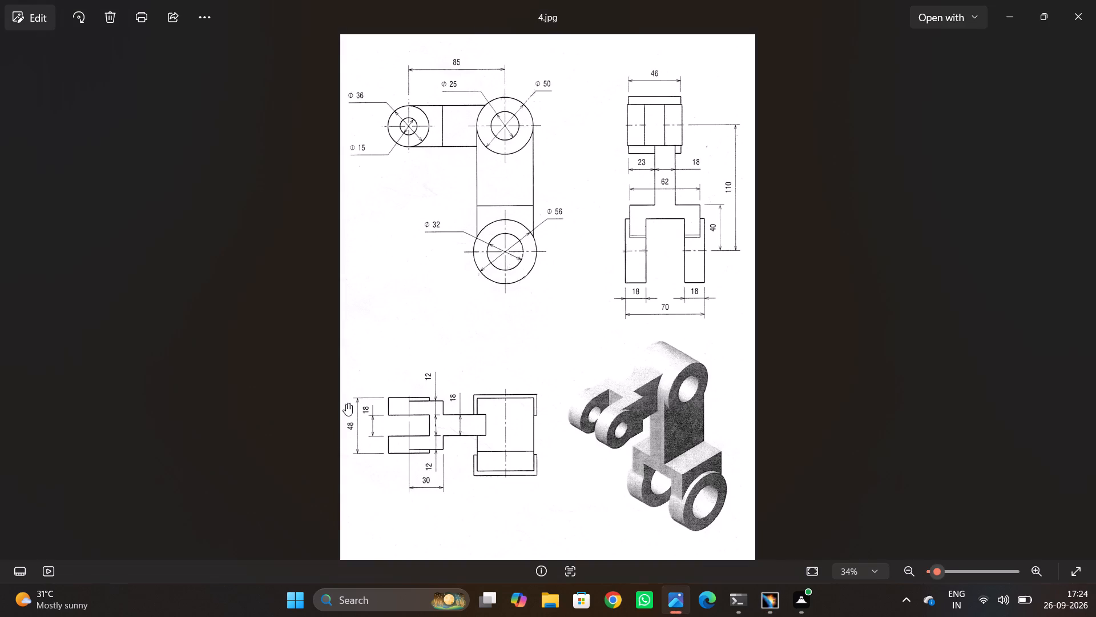
pyautogui.hotkey('alt', 'Tab')
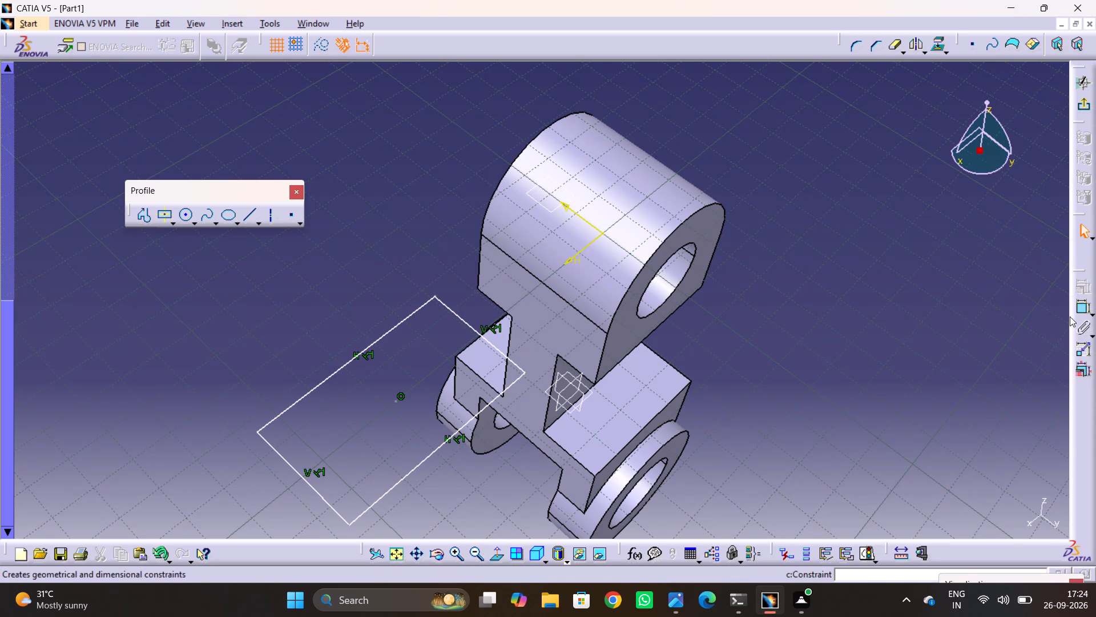
pyautogui.click(1082, 312)
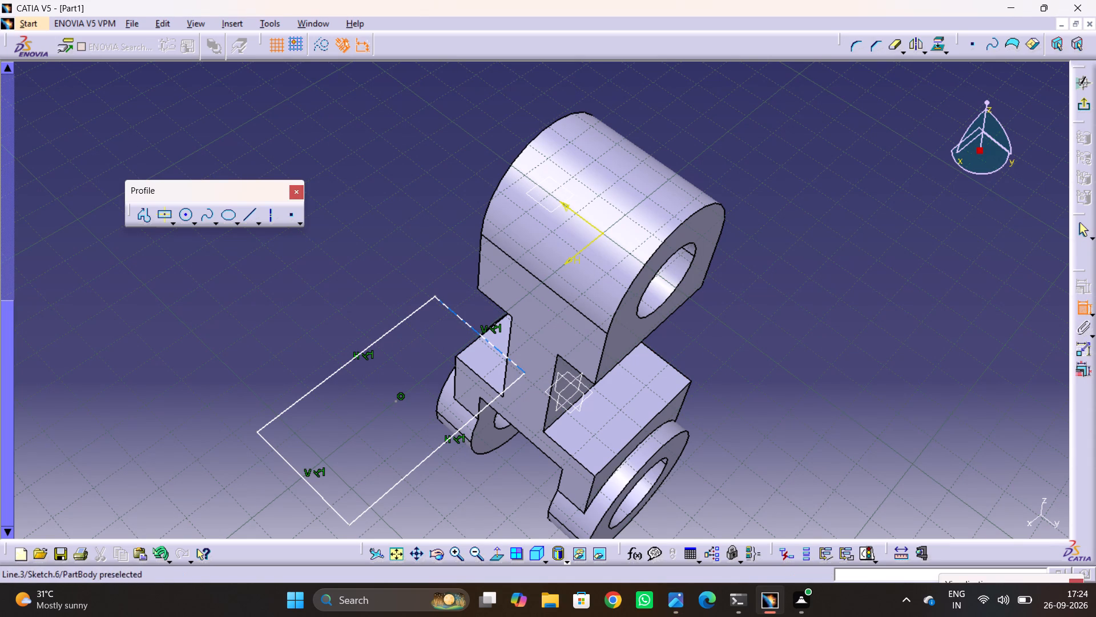
pyautogui.click(448, 308)
pyautogui.click(437, 359)
pyautogui.doubleClick(439, 351)
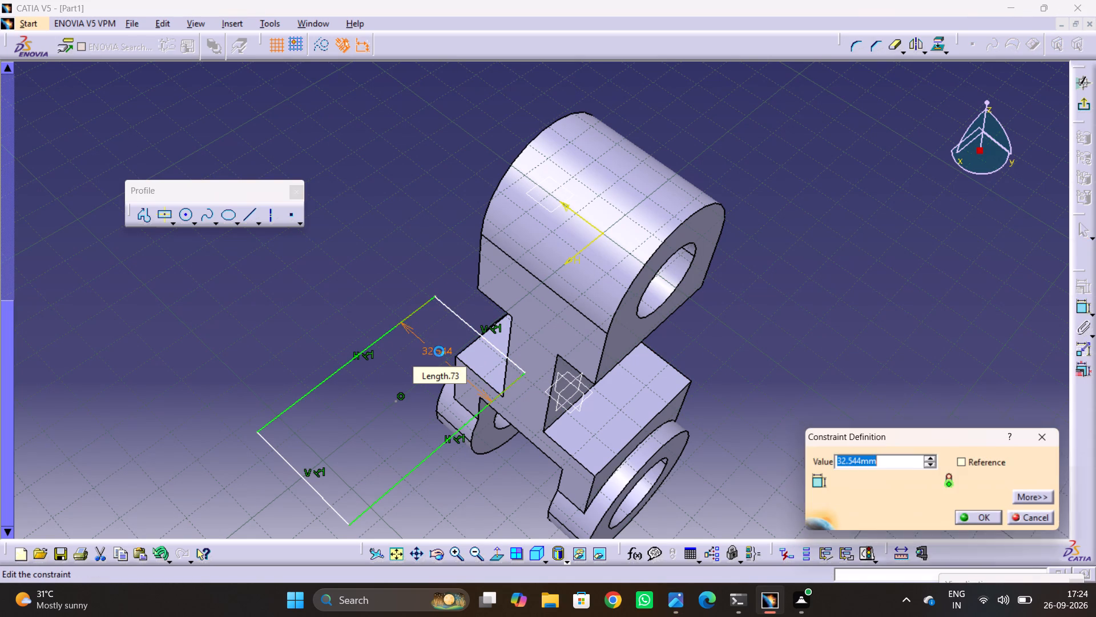
pyautogui.press('1')
pyautogui.press('8')
pyautogui.press('Return')
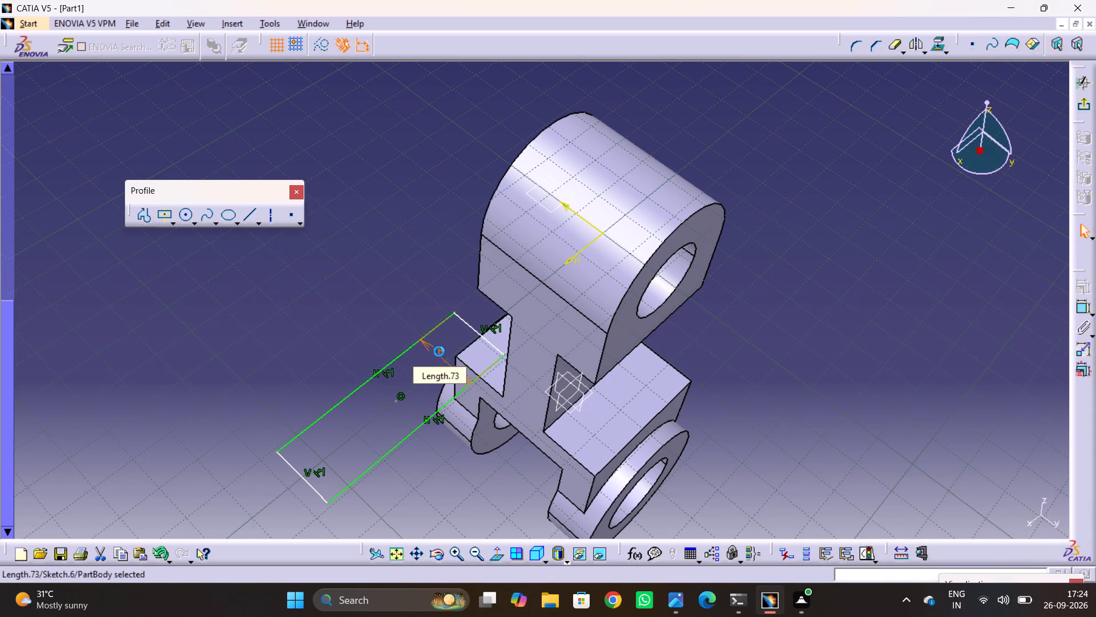
pyautogui.click(392, 256)
# After rechecking the drawing, sketch a wider centered rectangle, about 36 mm across, on the axis beyond the arm's outer end.
pyautogui.scroll(-1, 358, 300)
pyautogui.moveTo(341, 304); pyautogui.dragTo(291, 246, button='middle')
pyautogui.moveTo(325, 307); pyautogui.dragTo(241, 274)
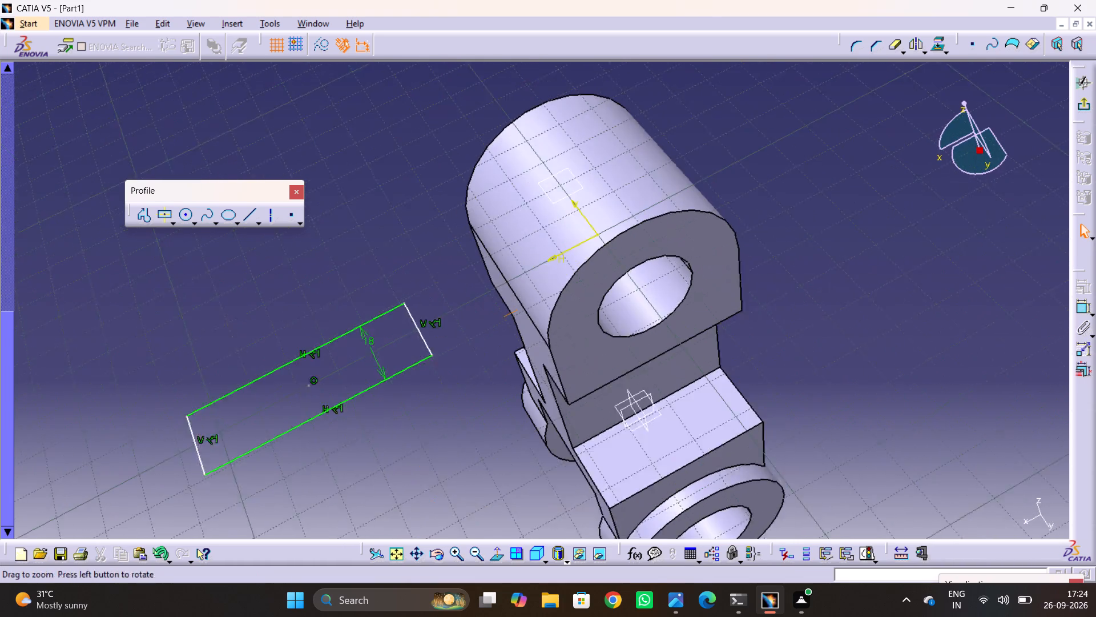
pyautogui.moveTo(291, 246); pyautogui.dragTo(284, 250, button='middle')
pyautogui.moveTo(315, 242); pyautogui.dragTo(565, 109, button='middle')
pyautogui.keyDown('ctrl'); pyautogui.moveTo(597, 151); pyautogui.dragTo(618, 199, button='middle'); pyautogui.keyUp('ctrl')
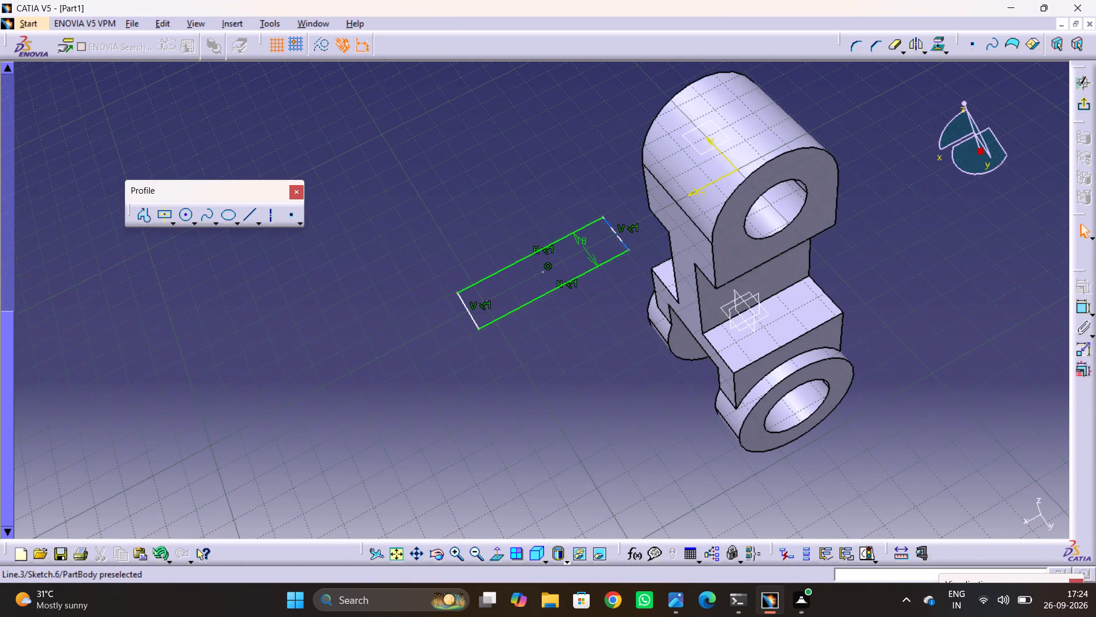
pyautogui.hotkey('alt', 'Tab')
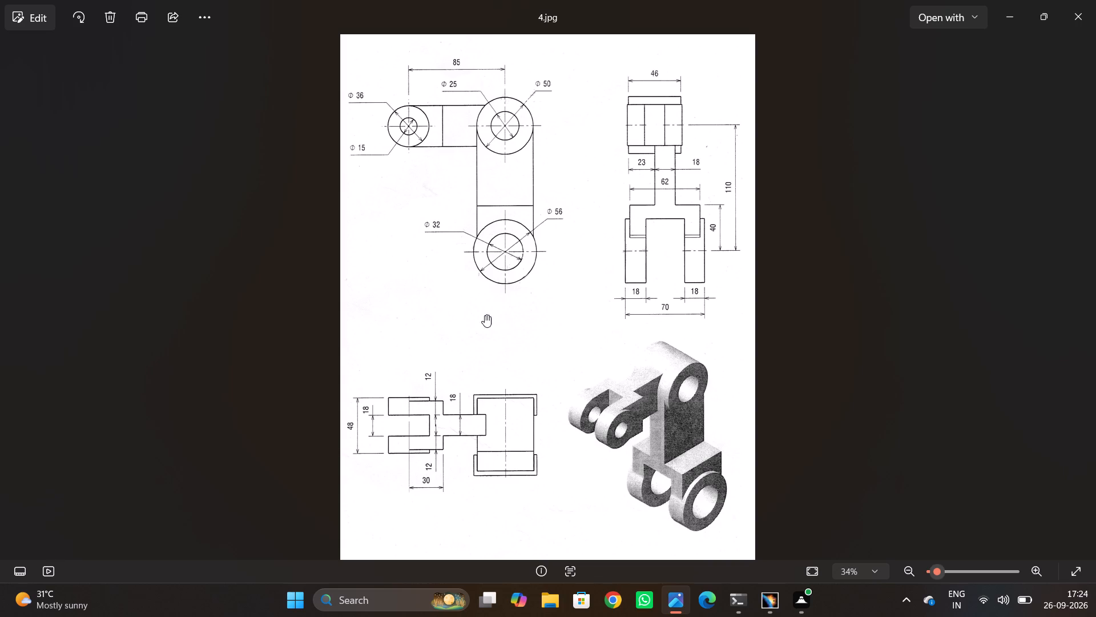
pyautogui.hotkey('alt', 'Tab')
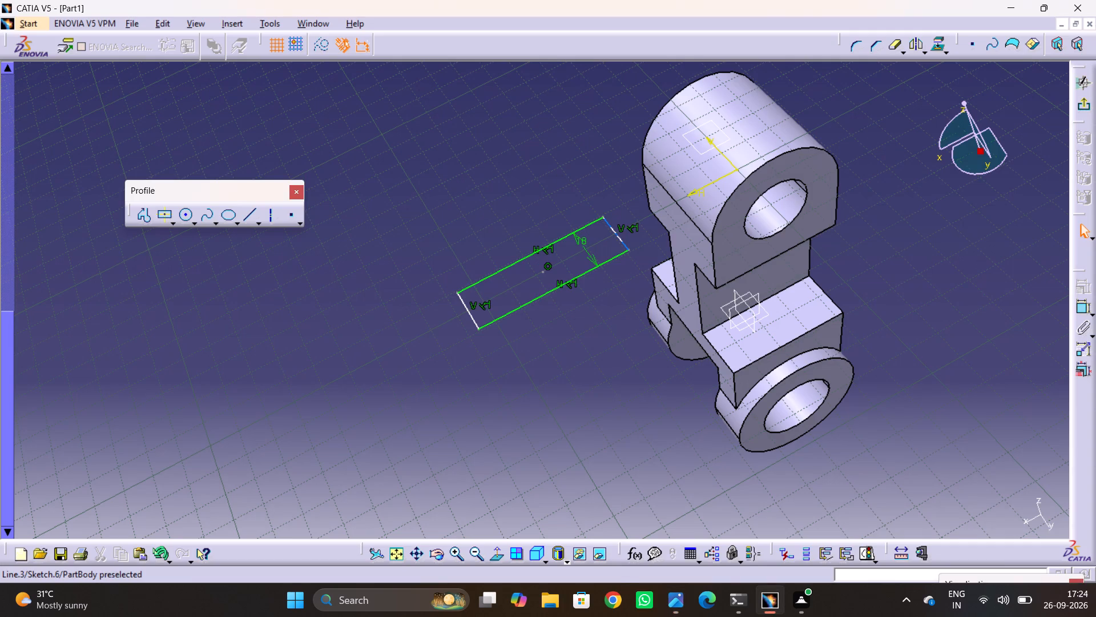
pyautogui.hotkey('alt', 'Tab')
pyautogui.moveTo(461, 259); pyautogui.dragTo(489, 262, button='middle')
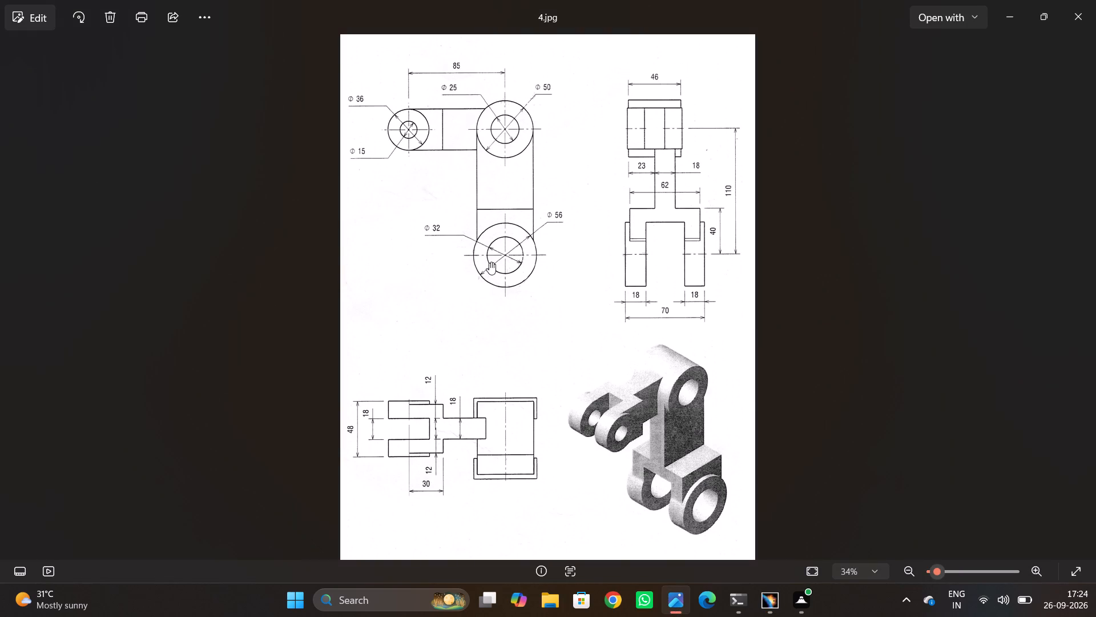
pyautogui.hotkey('alt', 'Tab')
pyautogui.moveTo(485, 289); pyautogui.dragTo(557, 227, button='middle')
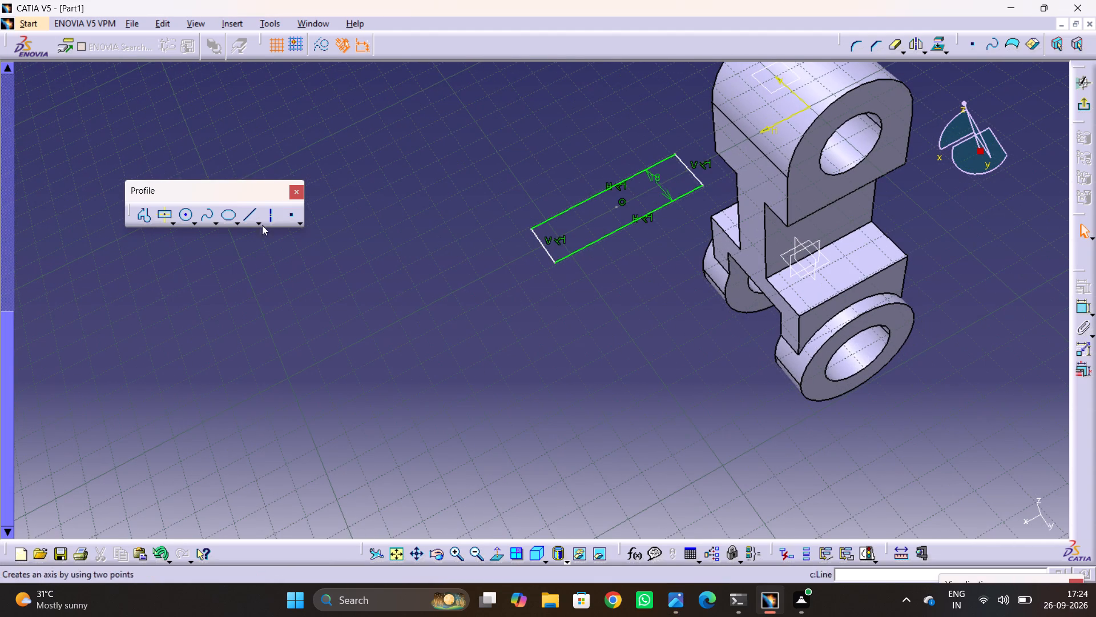
pyautogui.click(160, 212)
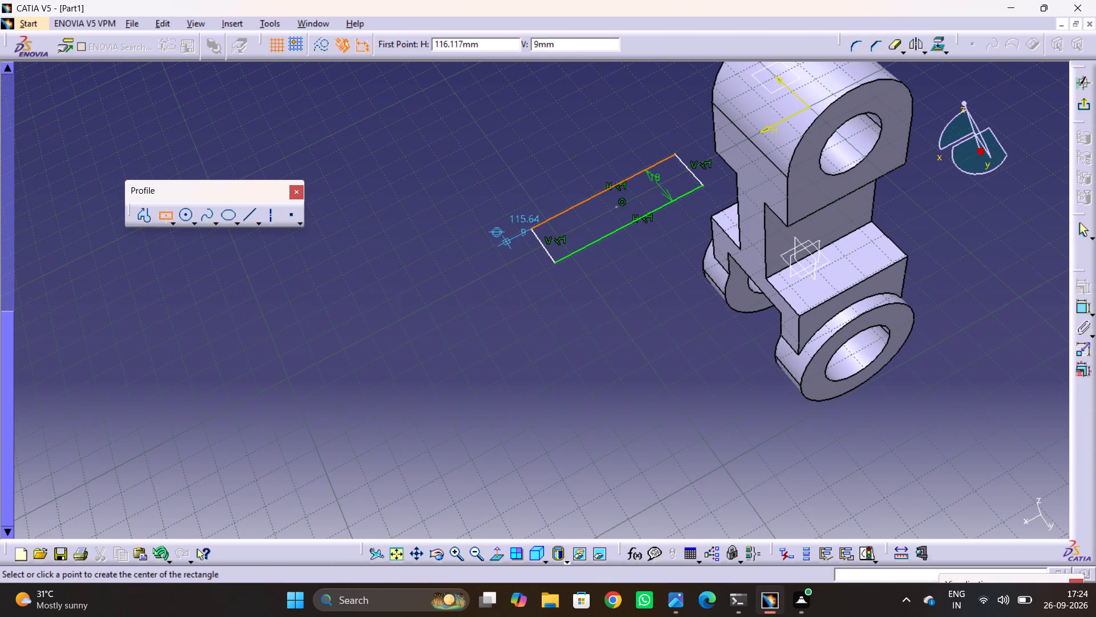
pyautogui.click(503, 266)
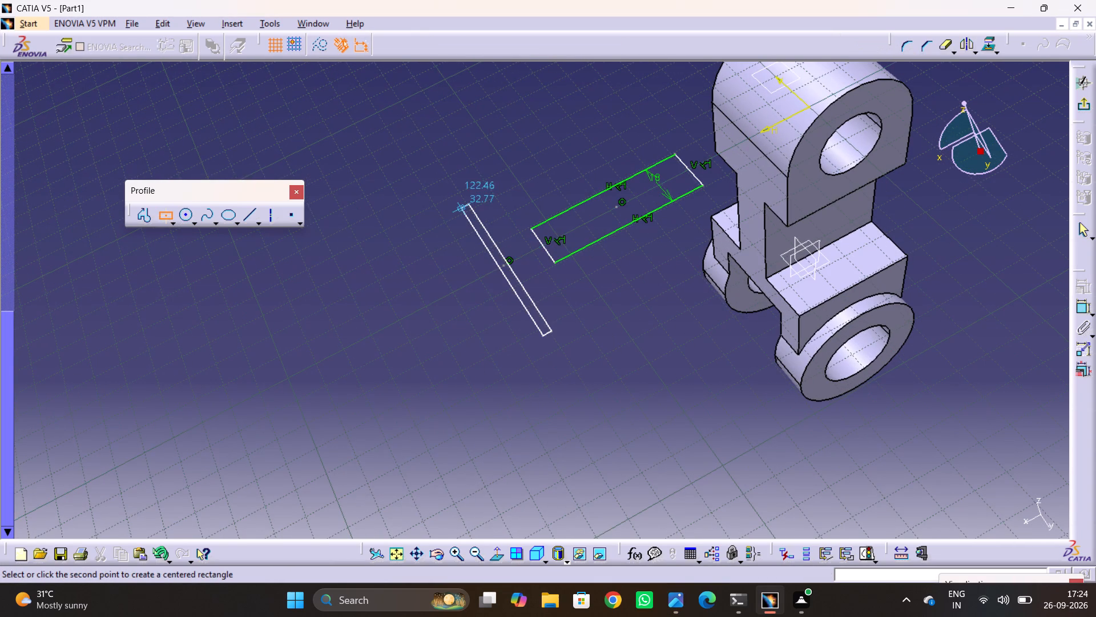
pyautogui.click(512, 215)
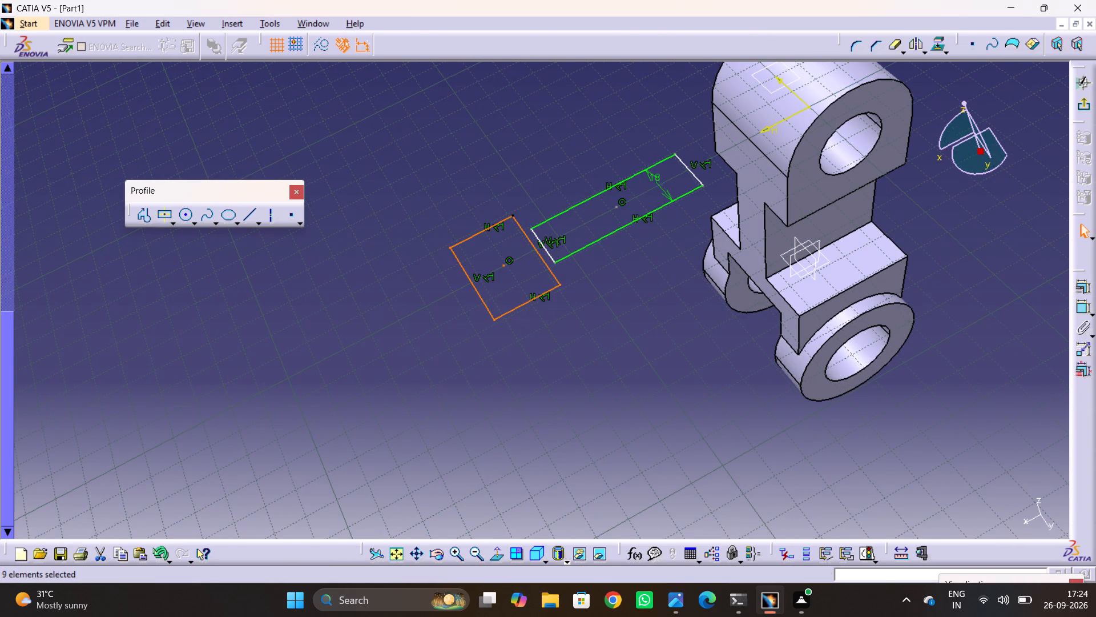
pyautogui.click(648, 342)
# Apply a Coincidence constraint between the arm rectangle's outer end and the adjacent edge of the second rectangle.
pyautogui.keyDown('ctrl'); pyautogui.click(533, 245); pyautogui.keyUp('ctrl')
pyautogui.keyDown('ctrl'); pyautogui.click(538, 241); pyautogui.keyUp('ctrl')
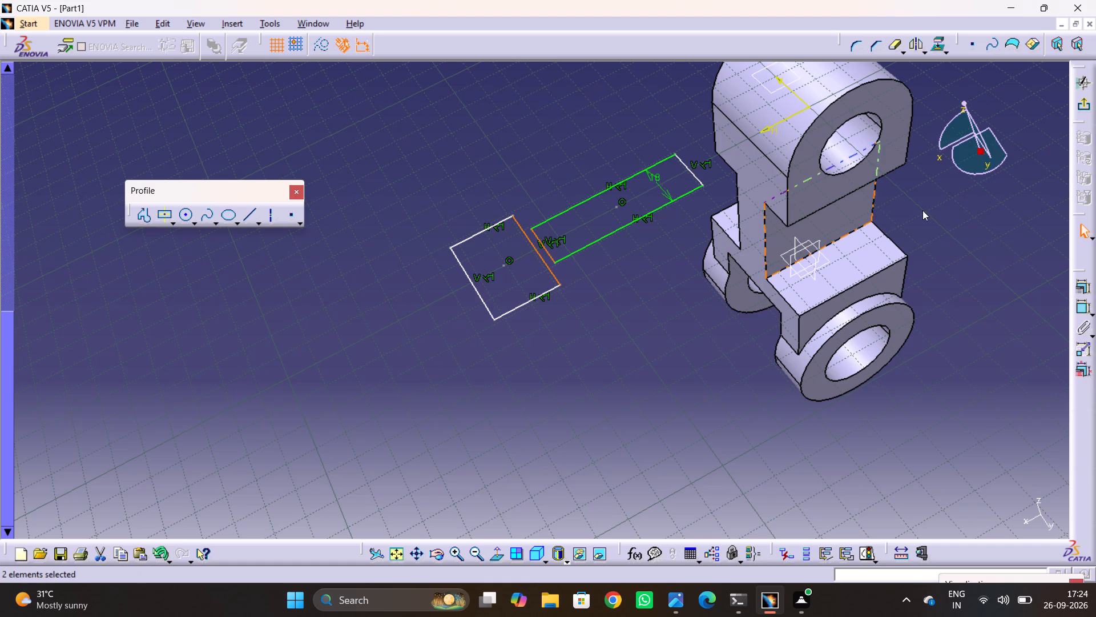
pyautogui.click(1084, 293)
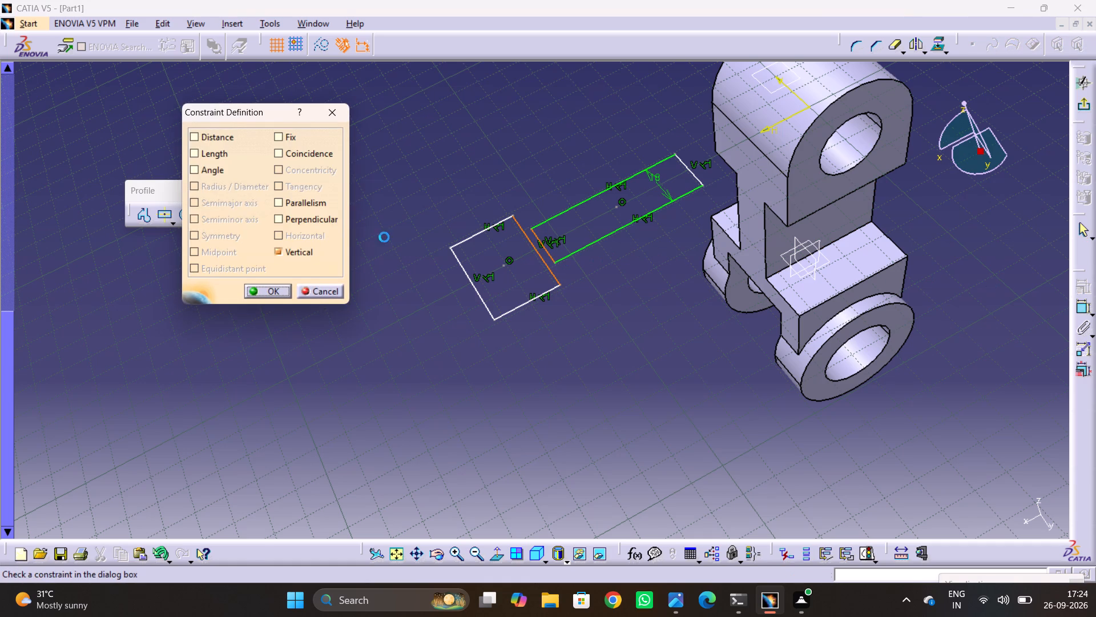
pyautogui.click(309, 155)
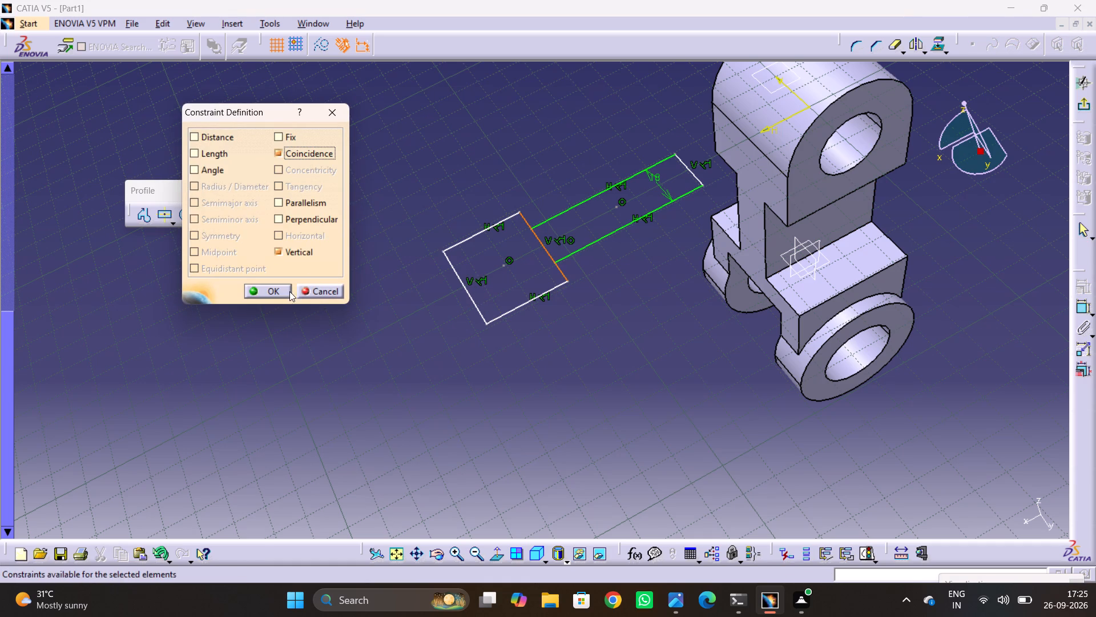
pyautogui.click(270, 297)
# Dimension the second rectangle's edge adjoining the arm to 48 mm.
pyautogui.click(1076, 303)
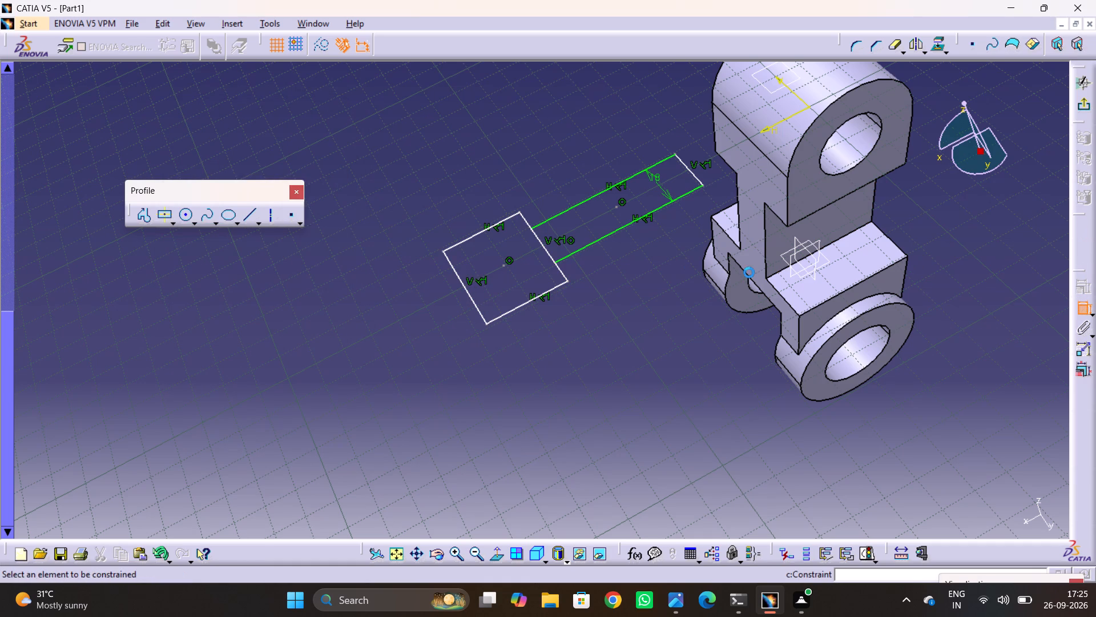
pyautogui.click(527, 219)
pyautogui.click(554, 189)
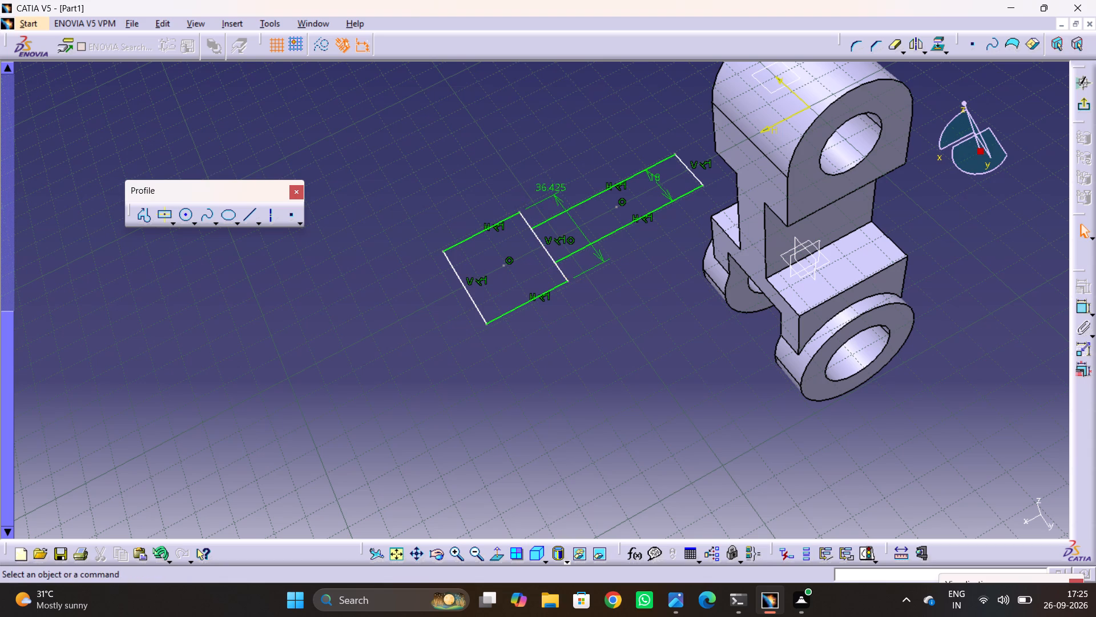
pyautogui.doubleClick(554, 187)
pyautogui.write('48')
pyautogui.press('Return')
pyautogui.click(561, 166)
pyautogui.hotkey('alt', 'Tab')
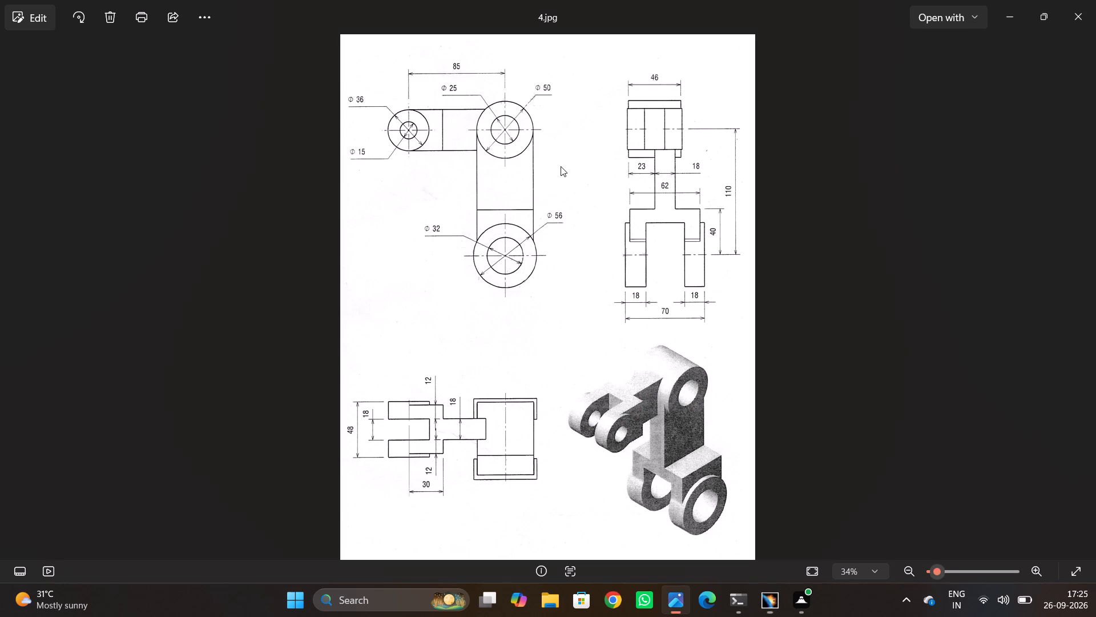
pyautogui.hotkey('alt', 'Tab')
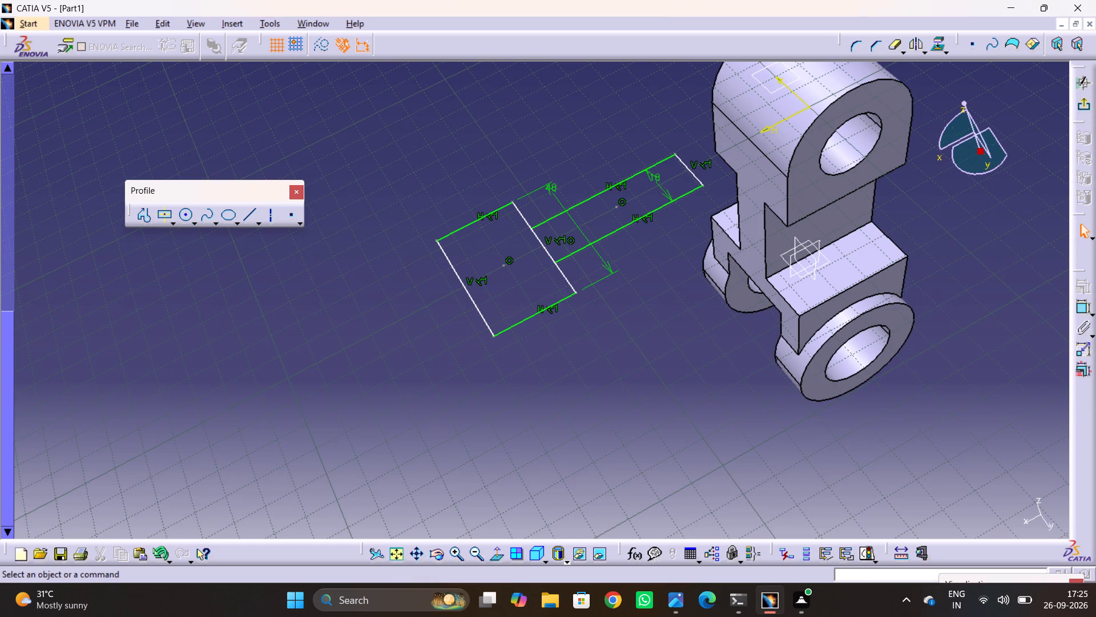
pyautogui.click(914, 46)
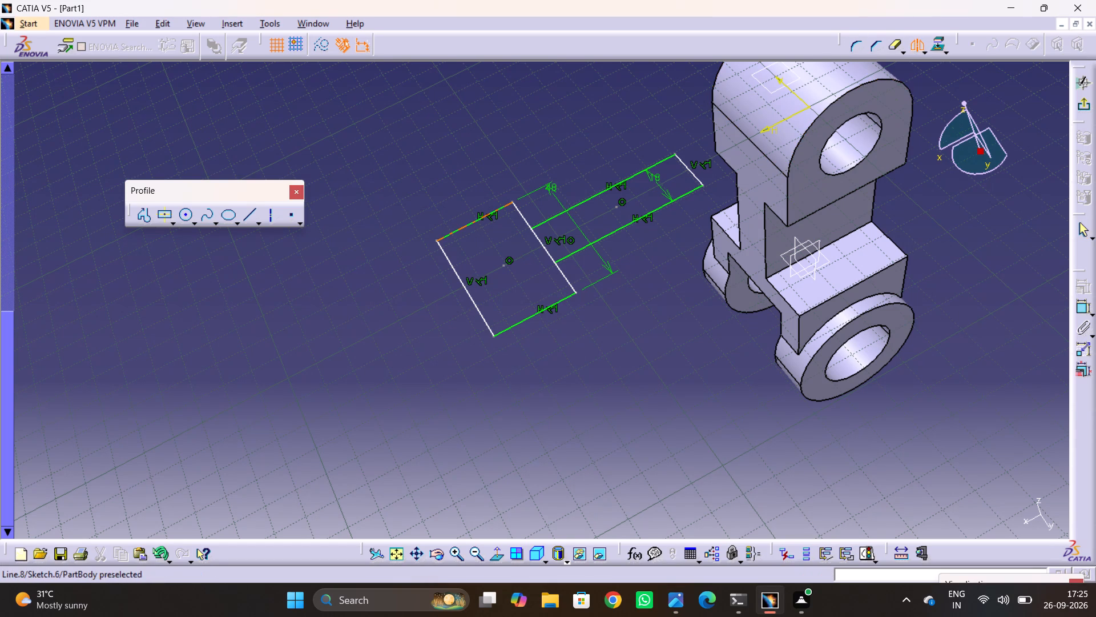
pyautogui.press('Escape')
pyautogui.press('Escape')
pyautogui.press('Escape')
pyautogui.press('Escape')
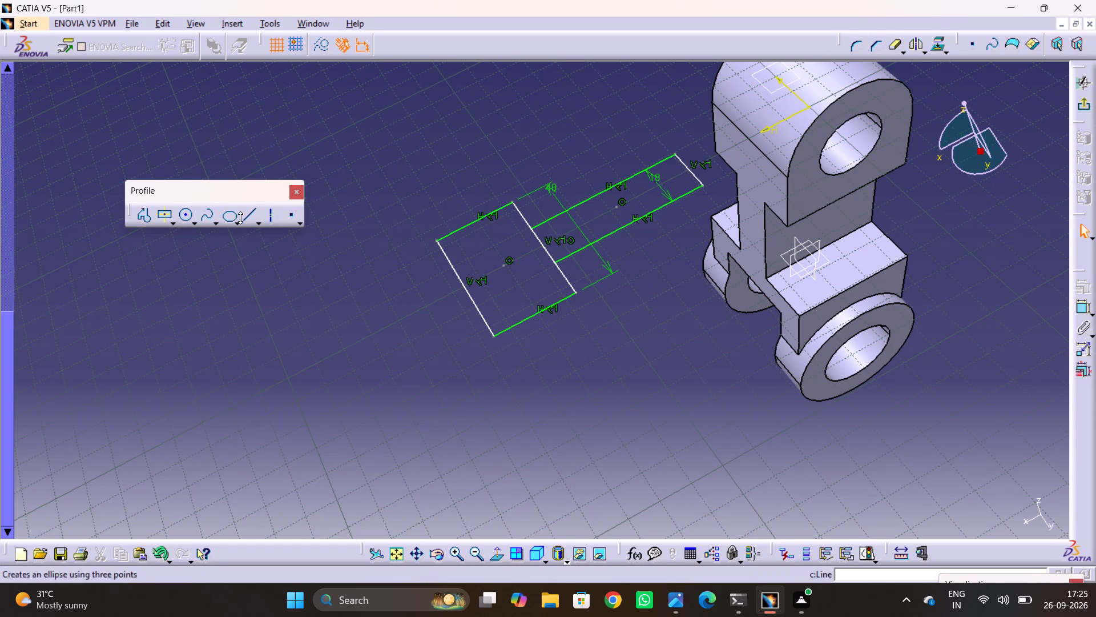
# Draw a horizontal line about 30 mm long across the 48 mm rectangle, joining its two vertical edges above the axis.
pyautogui.click(247, 221)
pyautogui.moveTo(450, 266); pyautogui.dragTo(449, 260)
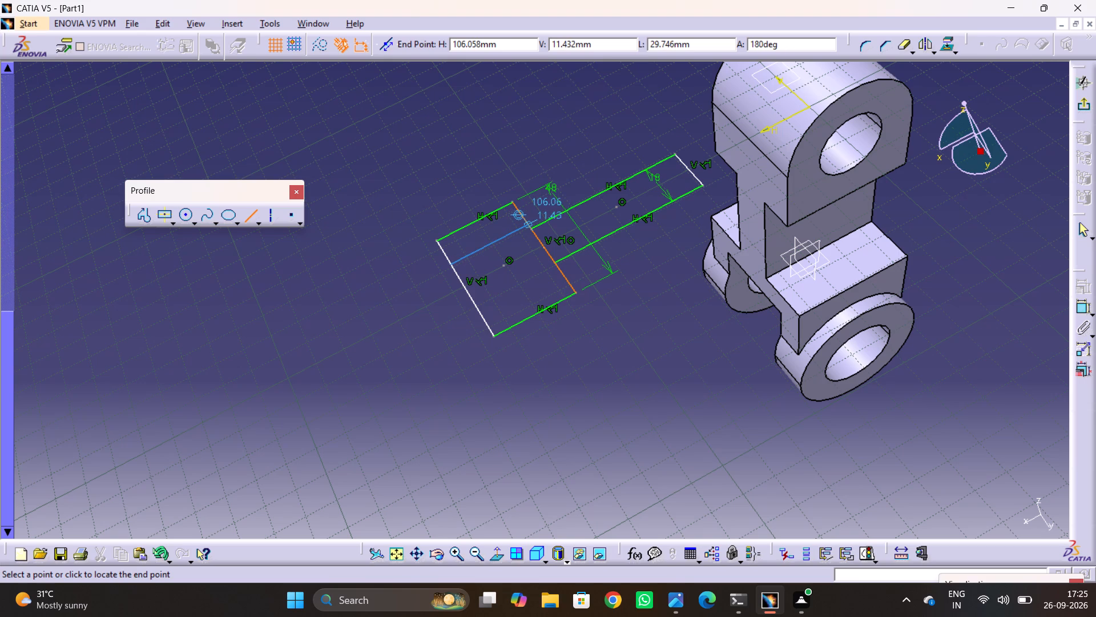
pyautogui.click(528, 226)
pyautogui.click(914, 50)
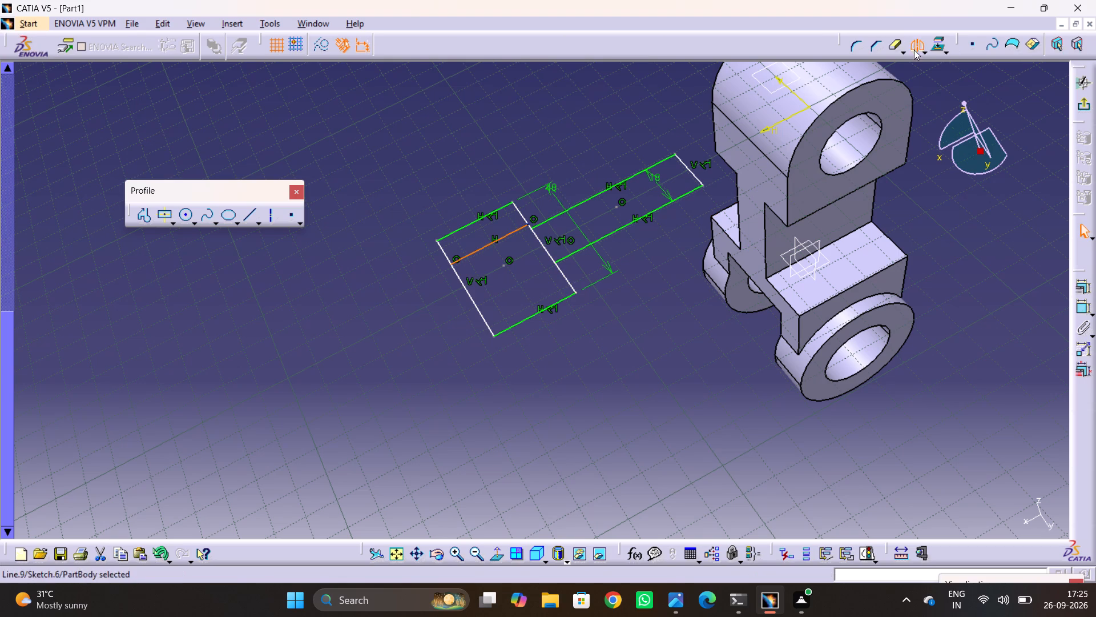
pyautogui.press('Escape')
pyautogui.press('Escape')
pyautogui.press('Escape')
# Dimension the offset between the new inner line and the 48 mm rectangle's nearest parallel outer edge to 12 mm.
pyautogui.click(1081, 311)
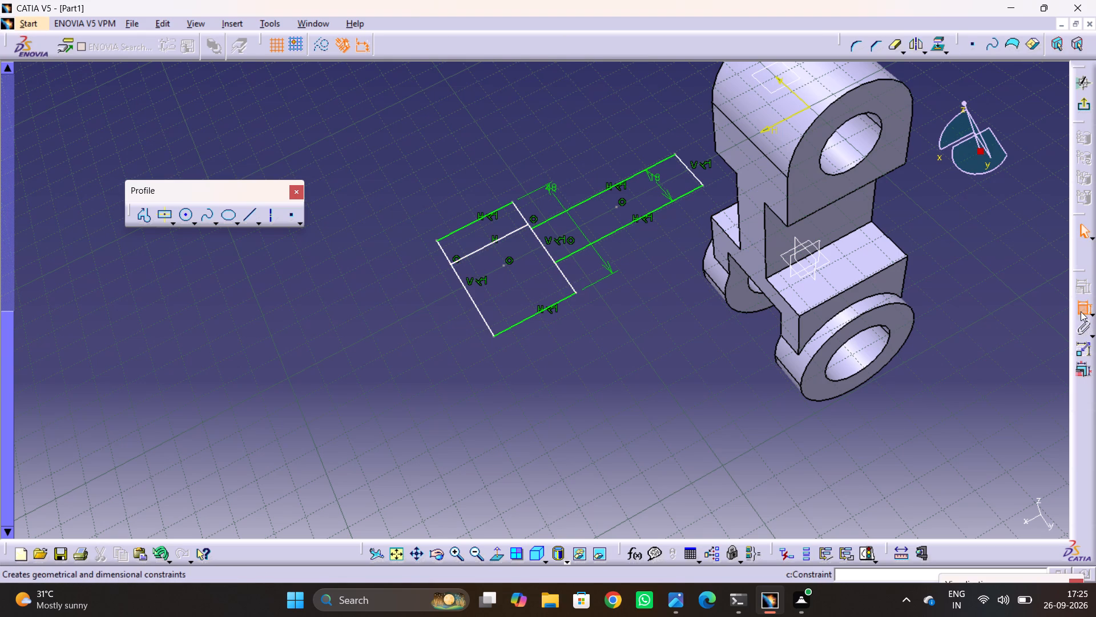
pyautogui.click(483, 242)
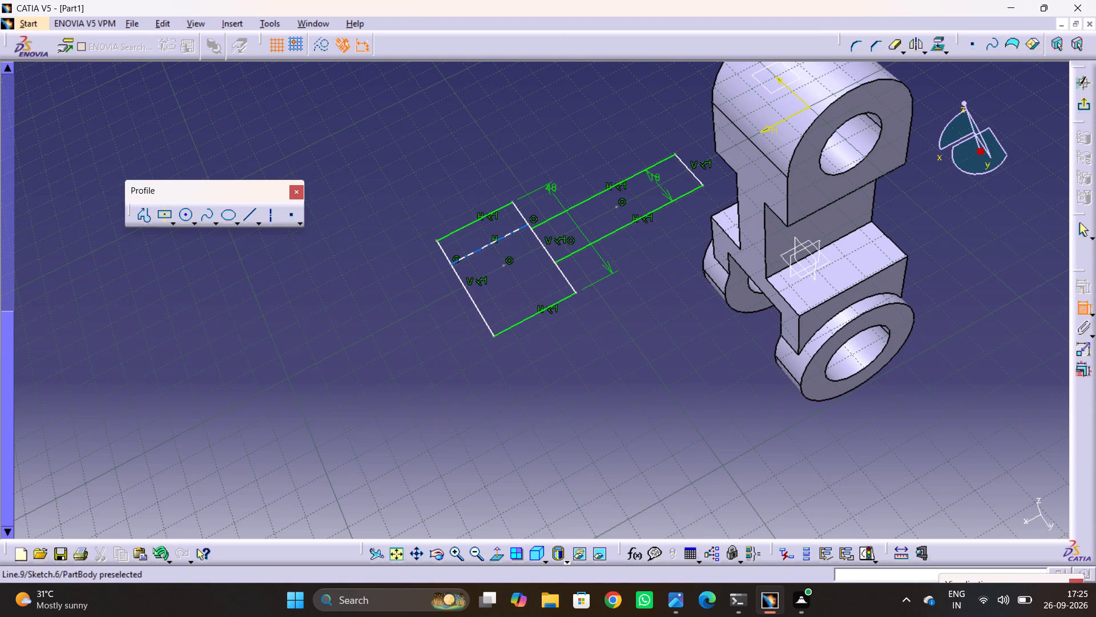
pyautogui.click(481, 246)
pyautogui.click(468, 226)
pyautogui.click(404, 256)
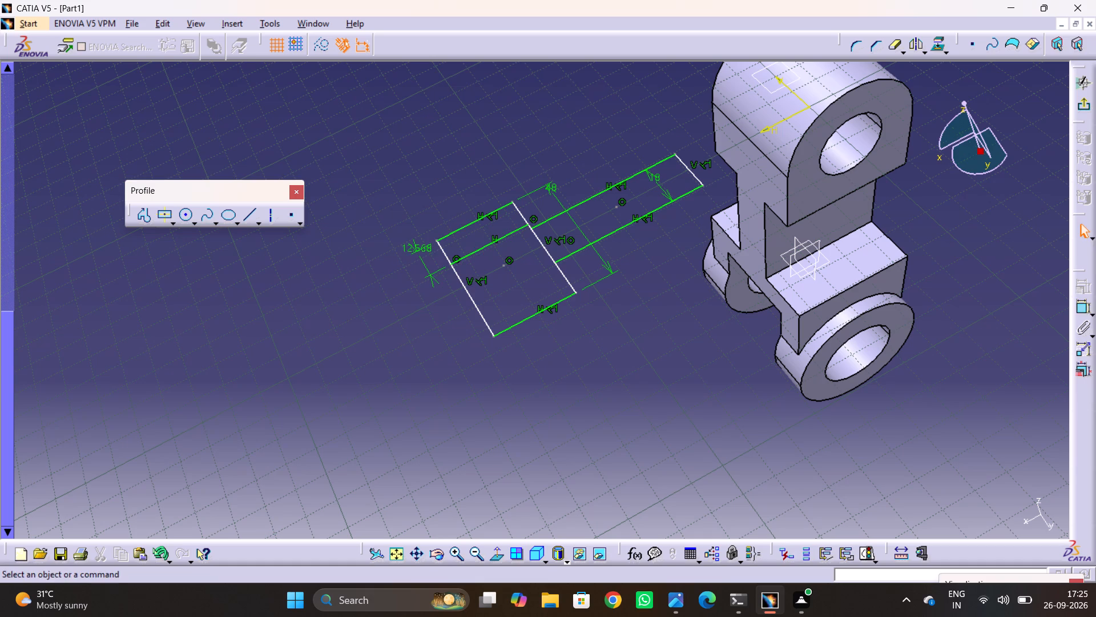
pyautogui.doubleClick(412, 246)
pyautogui.write('12')
pyautogui.press('Return')
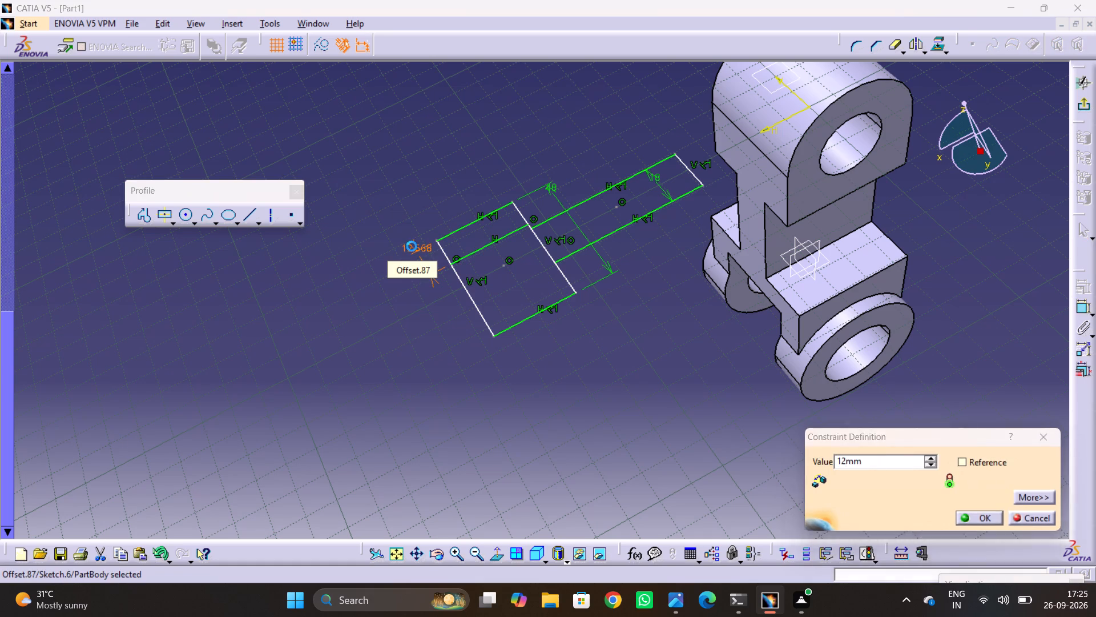
# Mirror the inner horizontal line of the 48 mm rectangle about the sketch's horizontal axis.
pyautogui.click(378, 271)
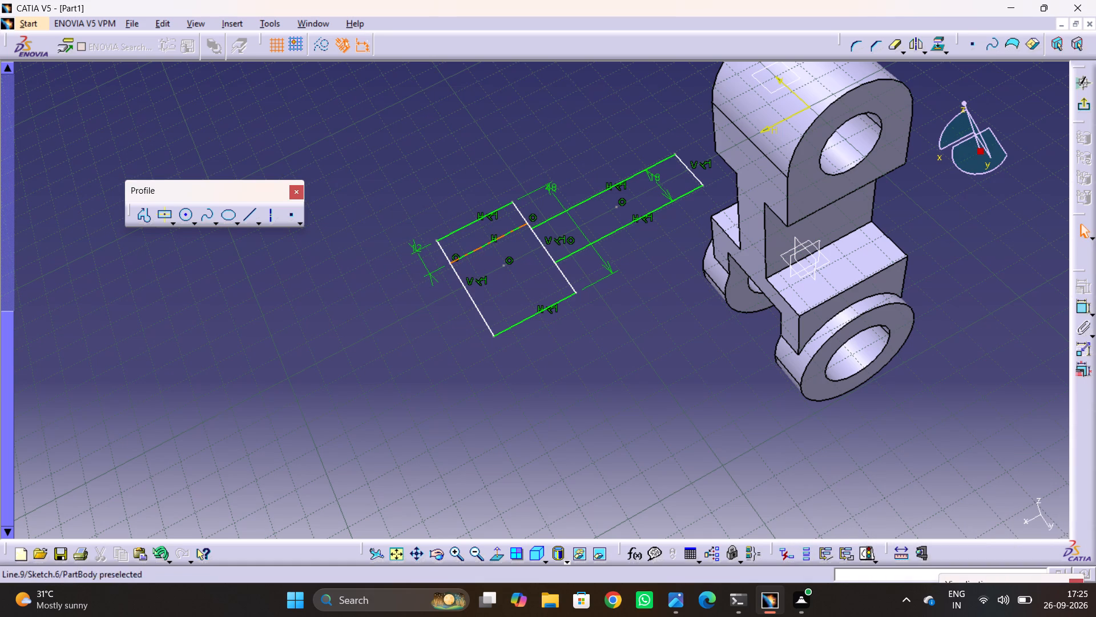
pyautogui.click(485, 245)
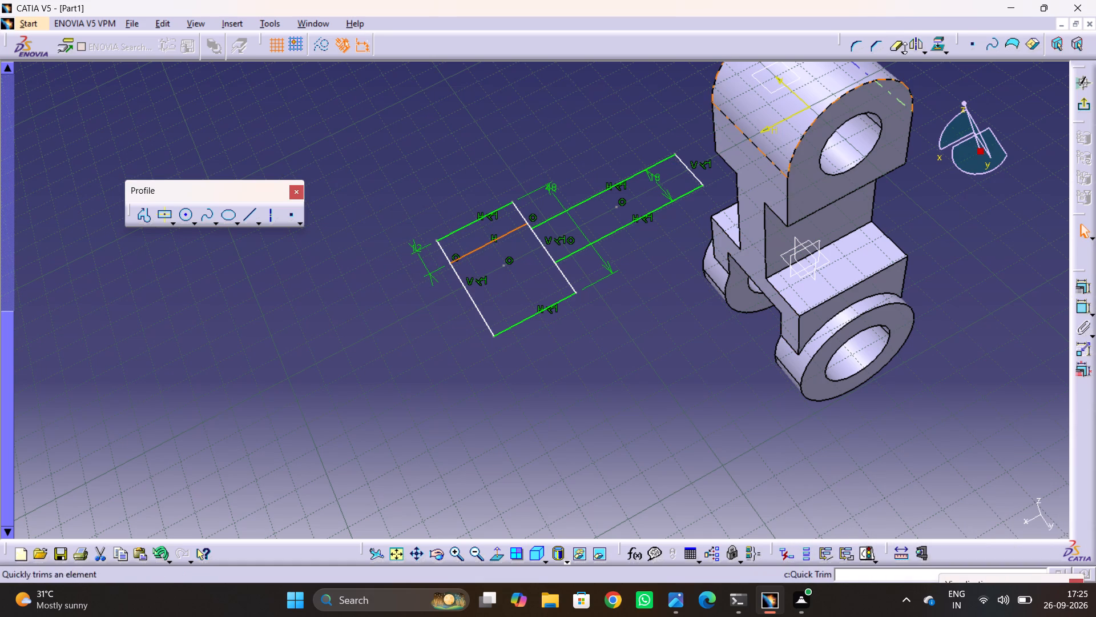
pyautogui.click(916, 45)
pyautogui.click(776, 125)
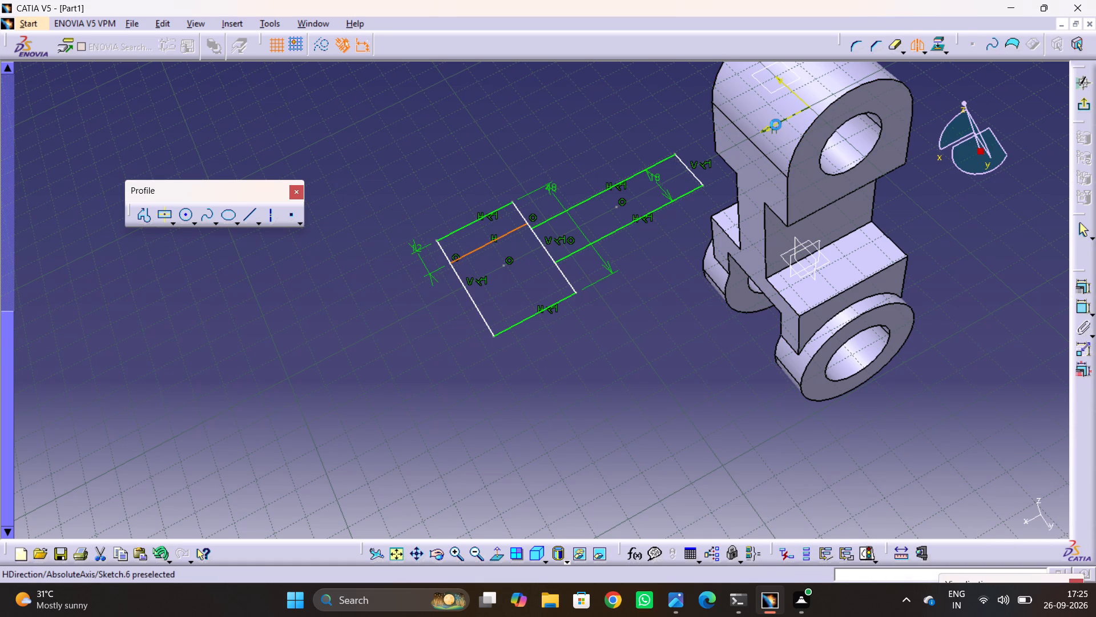
pyautogui.click(654, 384)
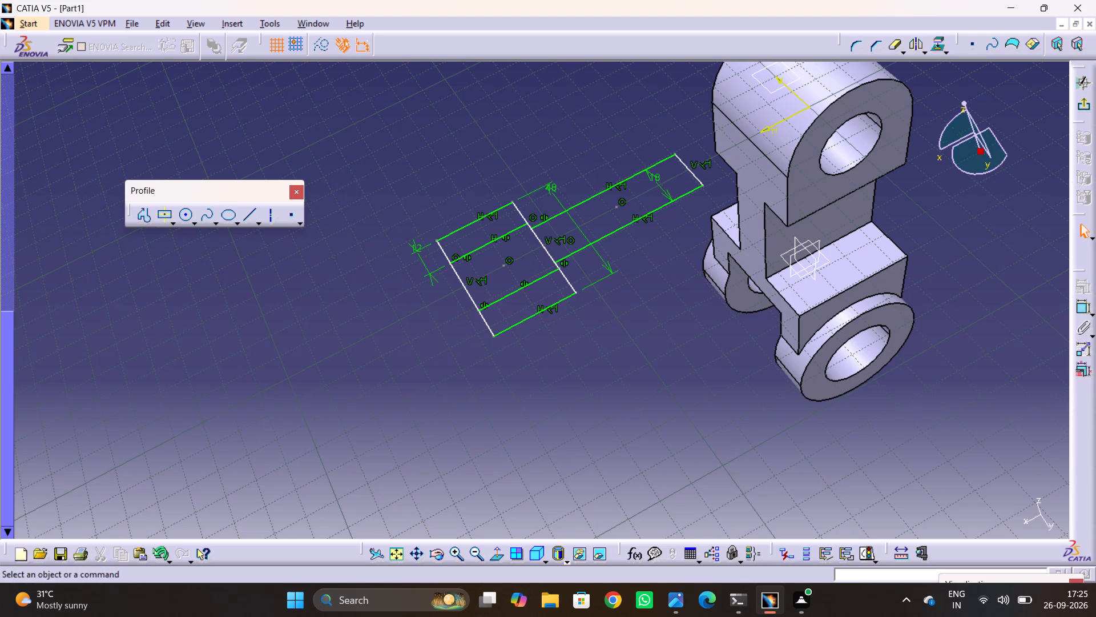
# Draw a vertical line about 48 mm long across the 48 mm rectangle, joining its two horizontal outer edges.
pyautogui.click(253, 214)
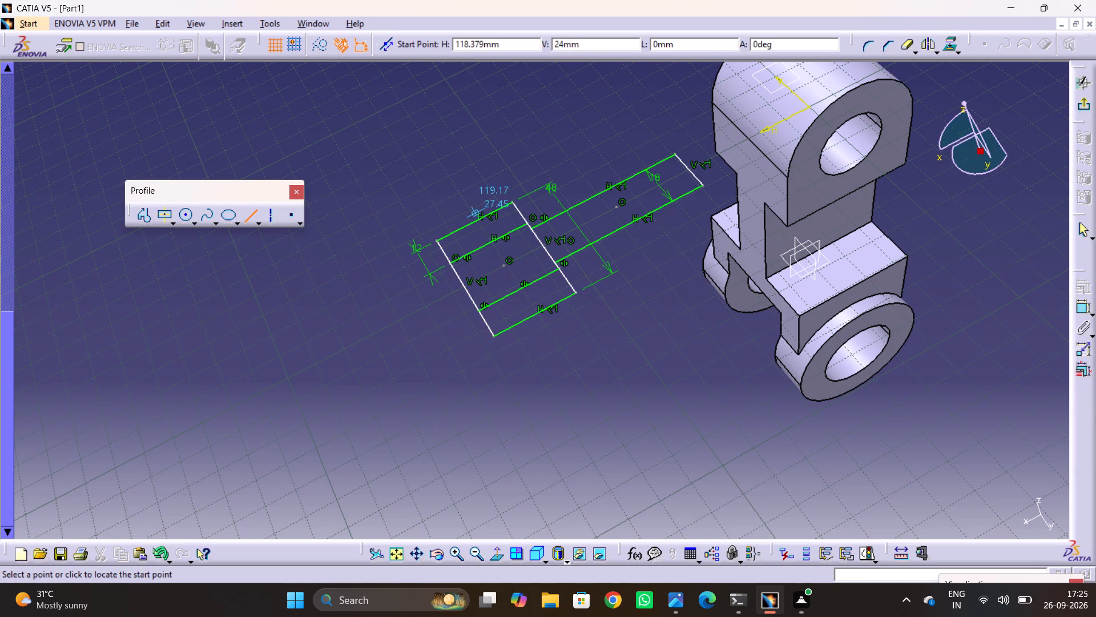
pyautogui.click(479, 217)
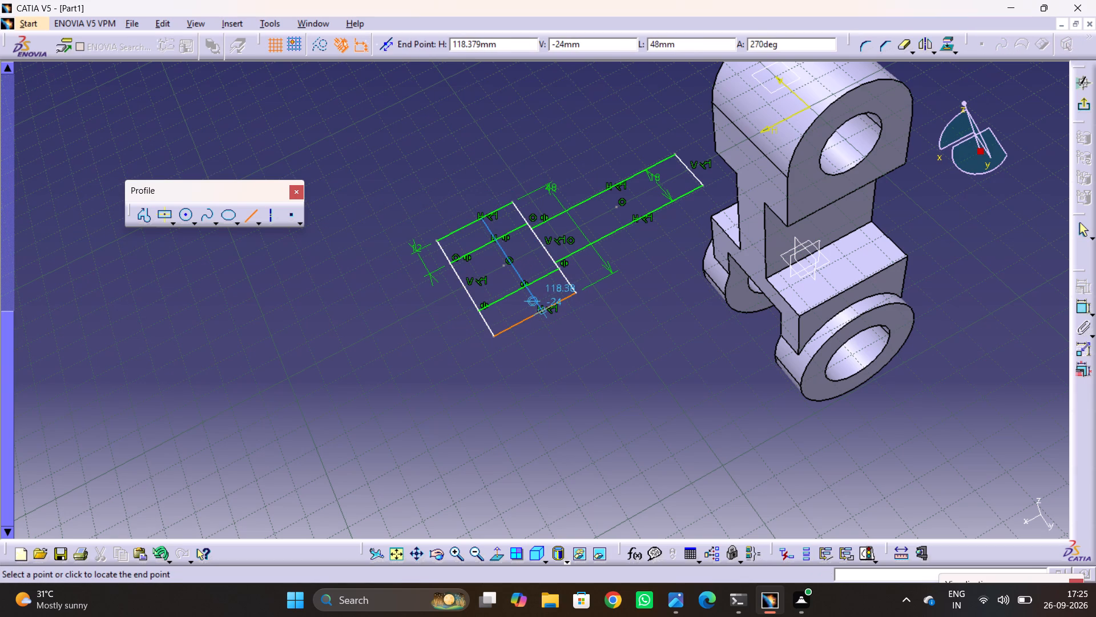
pyautogui.click(542, 311)
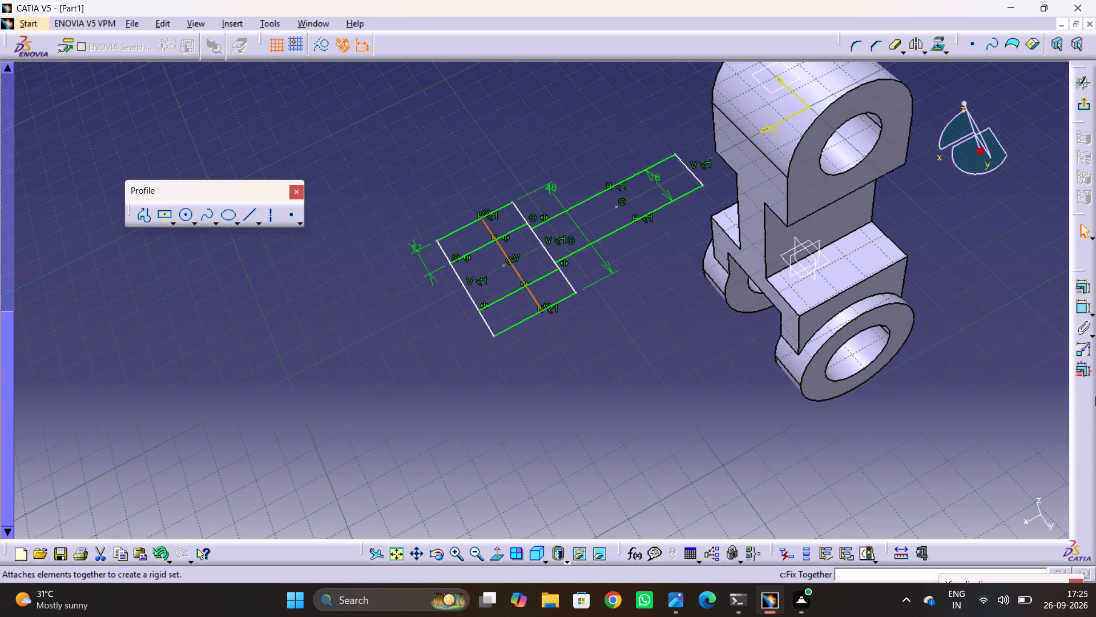
# Dimension the offset between the new vertical line and the rectangle's arm-side edge to 12 mm.
pyautogui.click(1090, 307)
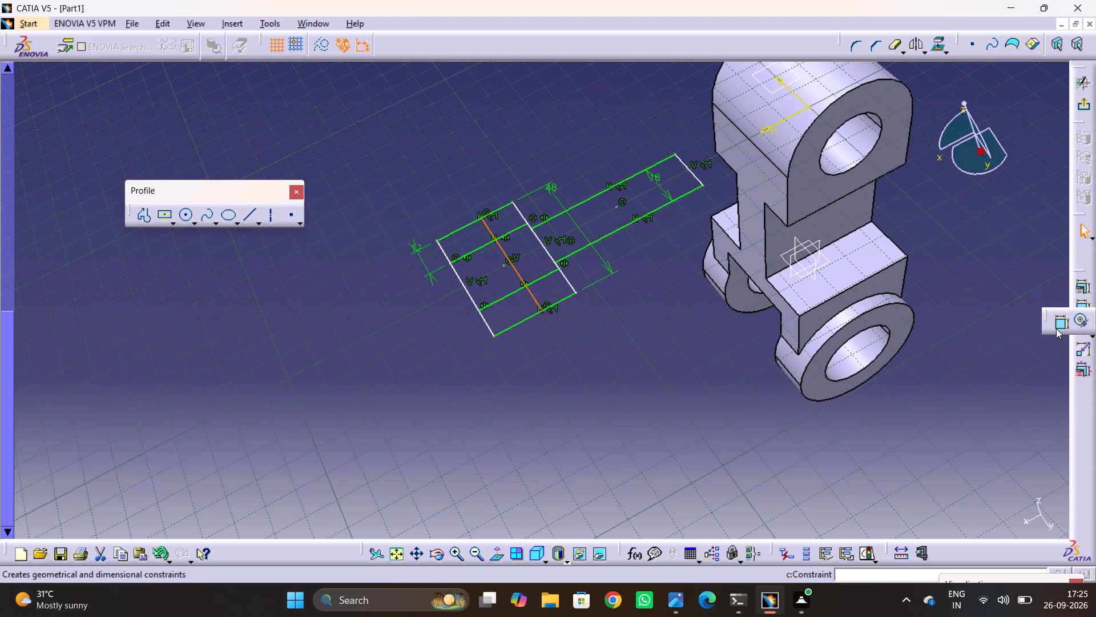
pyautogui.click(1059, 323)
pyautogui.click(563, 274)
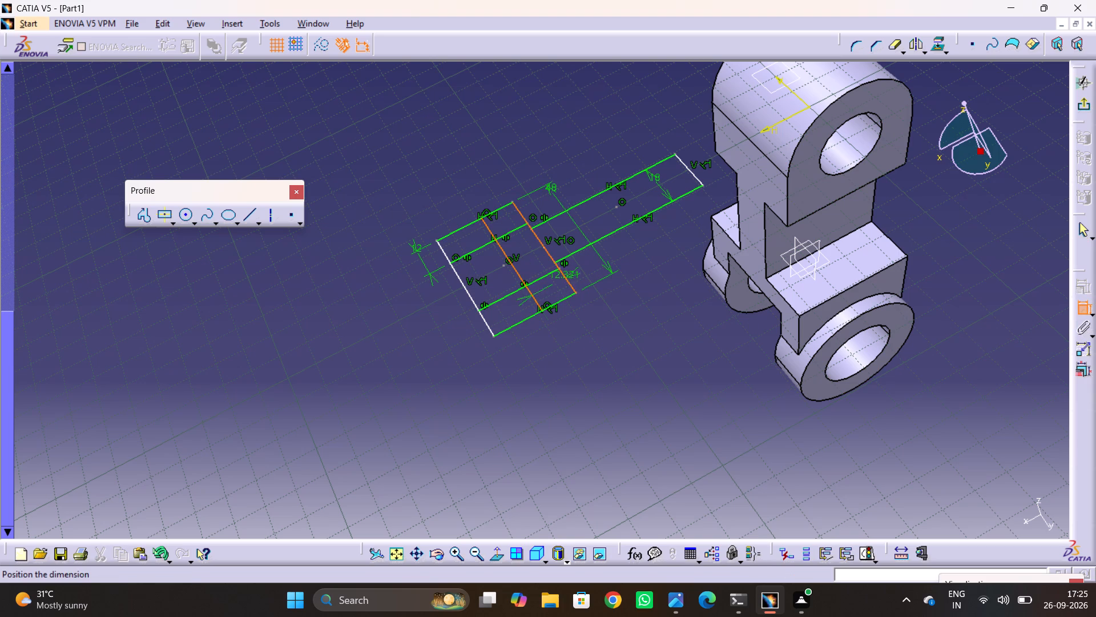
pyautogui.click(604, 355)
pyautogui.doubleClick(599, 345)
pyautogui.write('12')
pyautogui.press('Return')
pyautogui.click(642, 398)
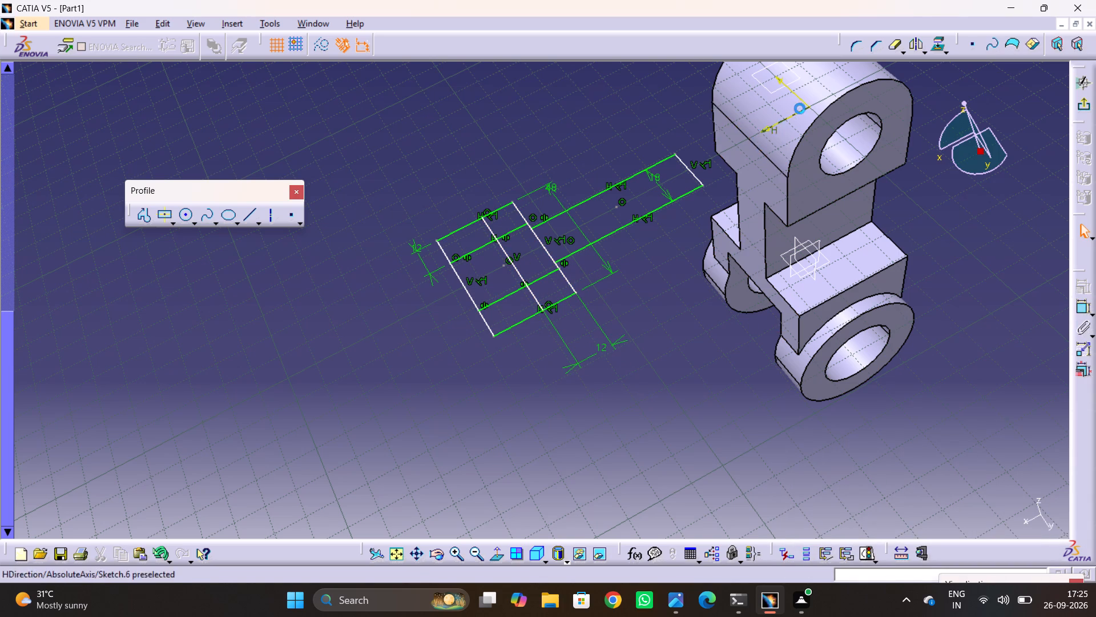
# Quick-trim the surplus inner line segments and the middle of the rectangle's outer end to form the open fork slot.
pyautogui.doubleClick(892, 45)
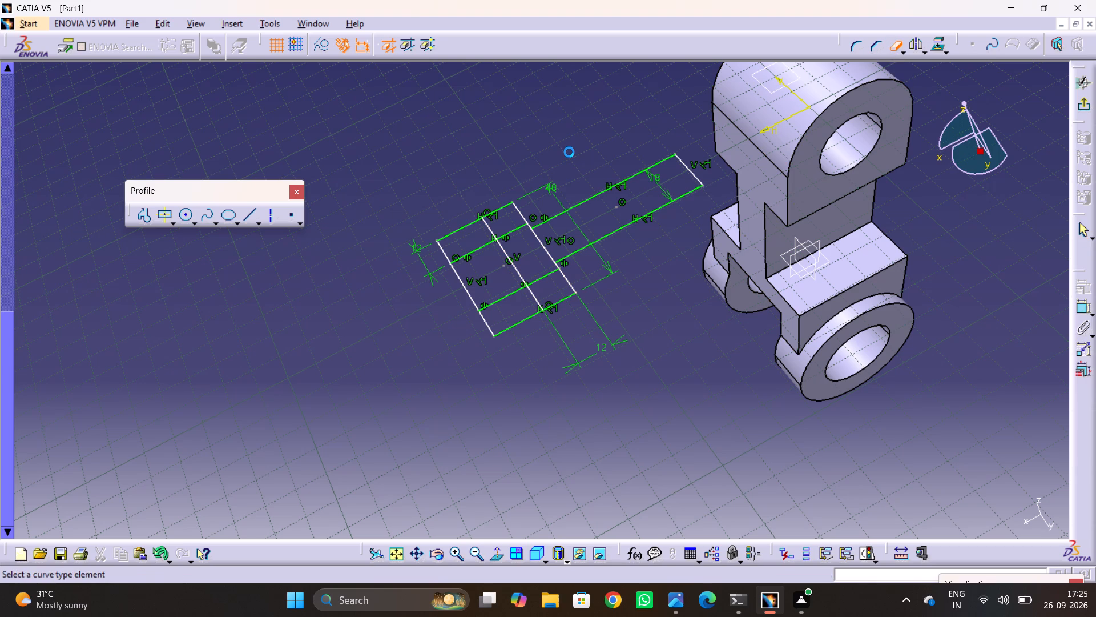
pyautogui.click(505, 234)
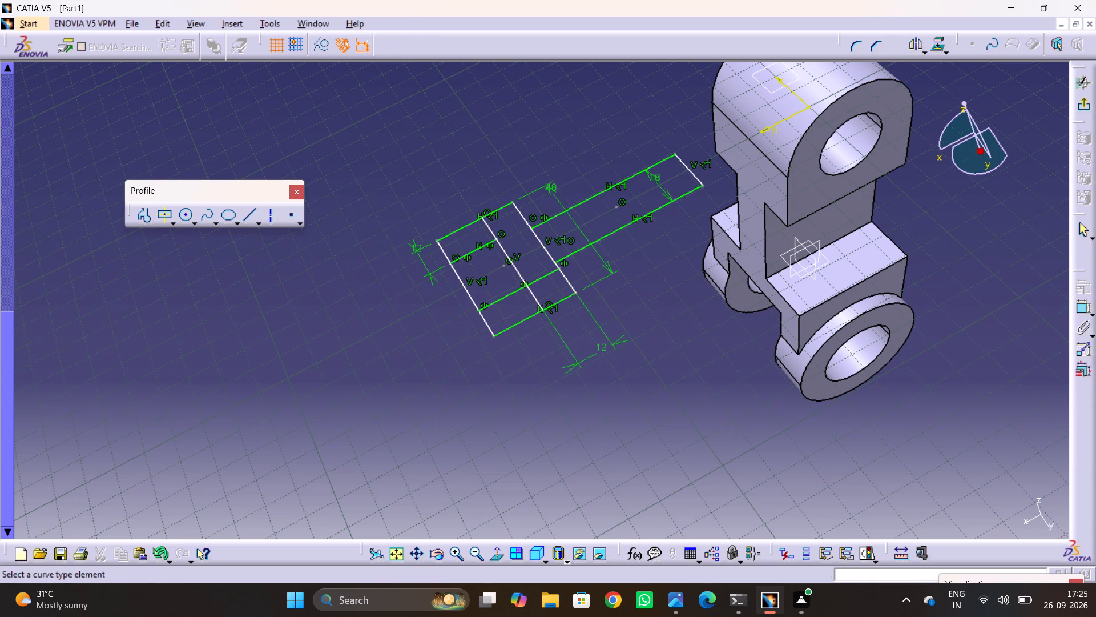
pyautogui.click(490, 229)
pyautogui.click(540, 277)
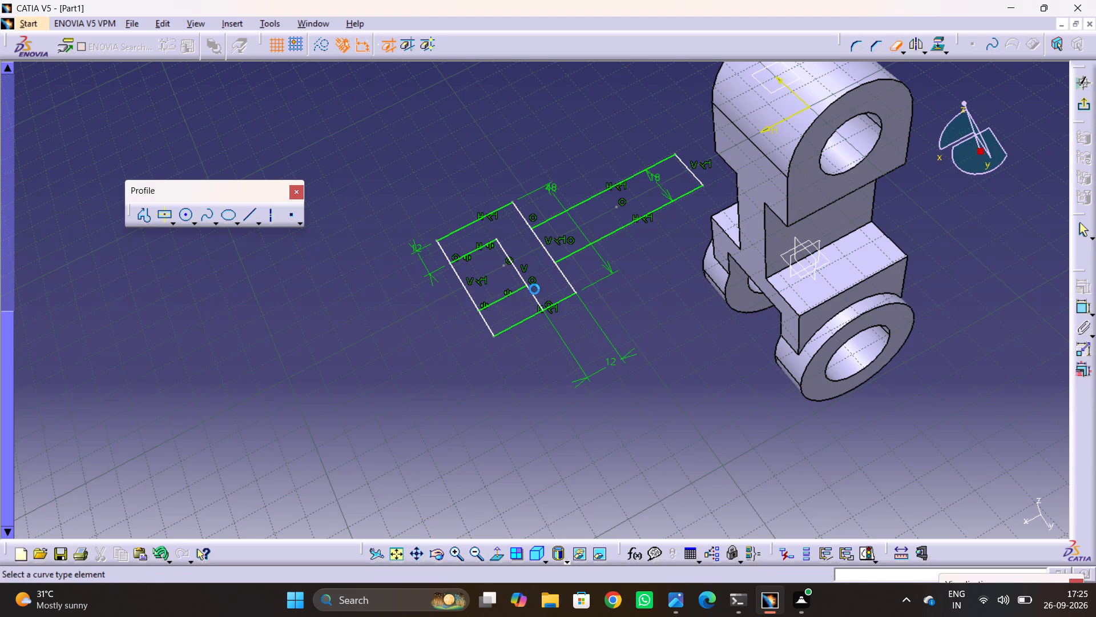
pyautogui.click(534, 294)
pyautogui.click(467, 289)
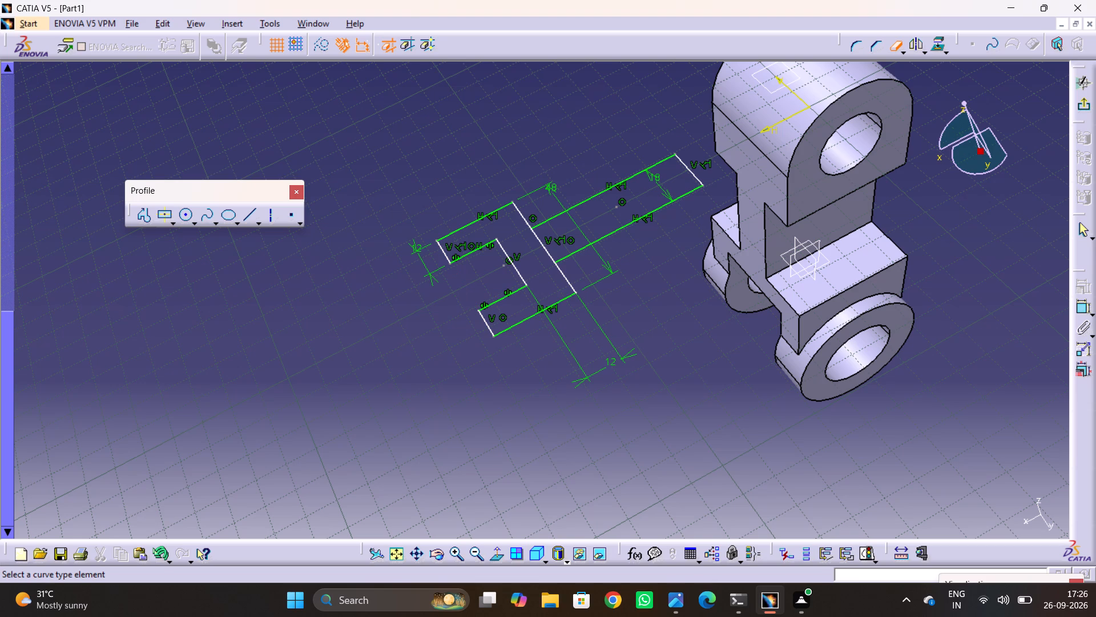
# Dimension the length of the fork's outer horizontal edge to 30 mm, checking it against drawing 4.jpg.
pyautogui.click(1083, 308)
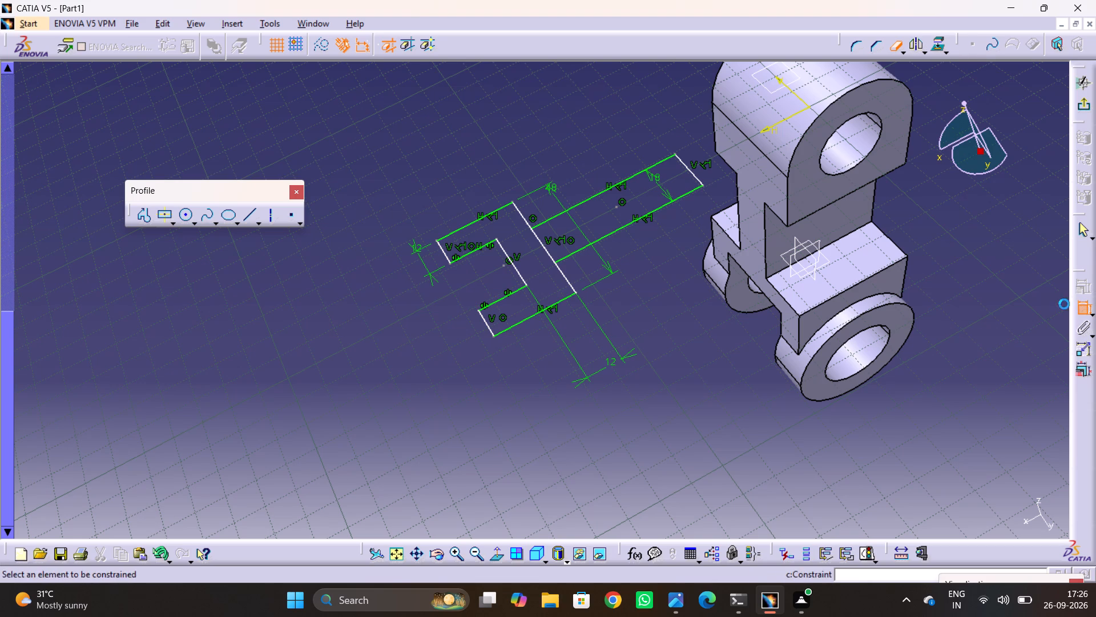
pyautogui.click(528, 324)
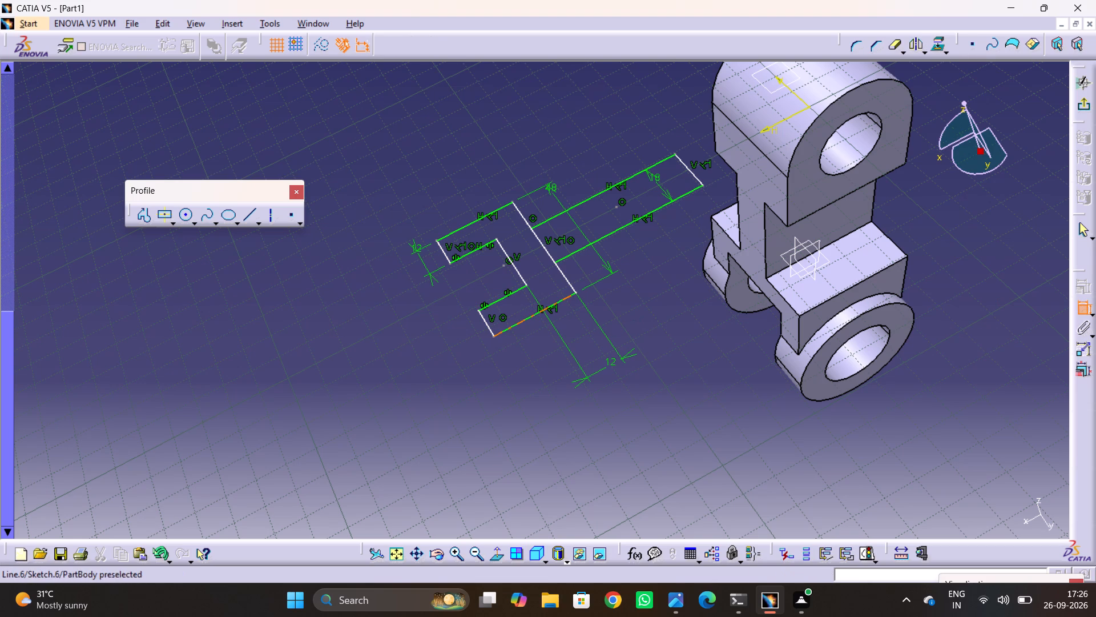
pyautogui.click(530, 319)
pyautogui.click(558, 344)
pyautogui.hotkey('alt', 'Tab')
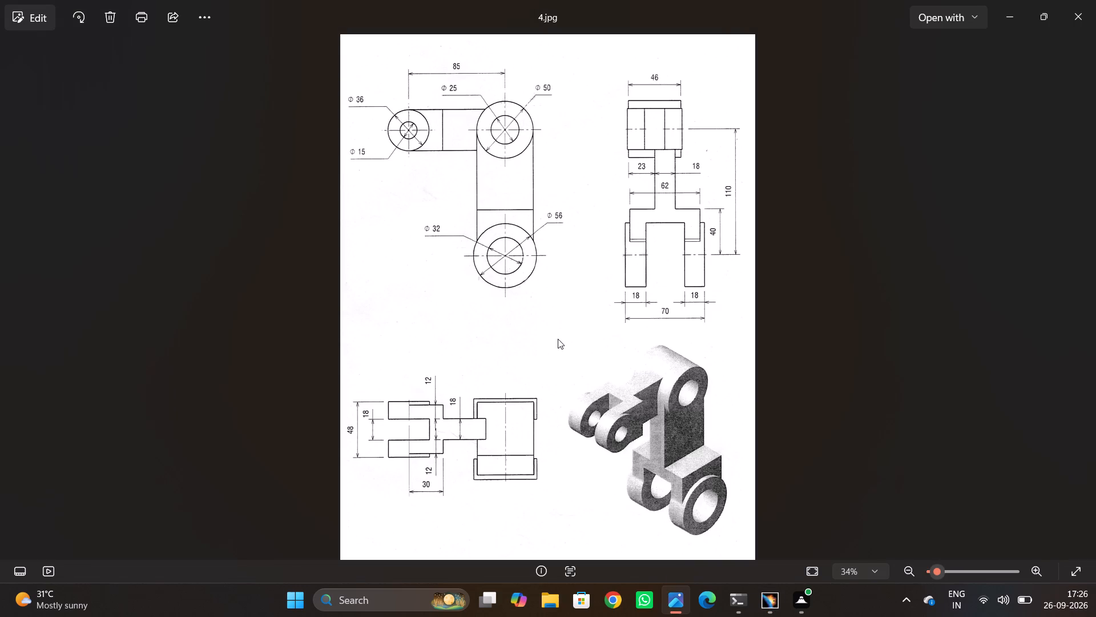
pyautogui.hotkey('alt', 'Tab')
pyautogui.doubleClick(555, 336)
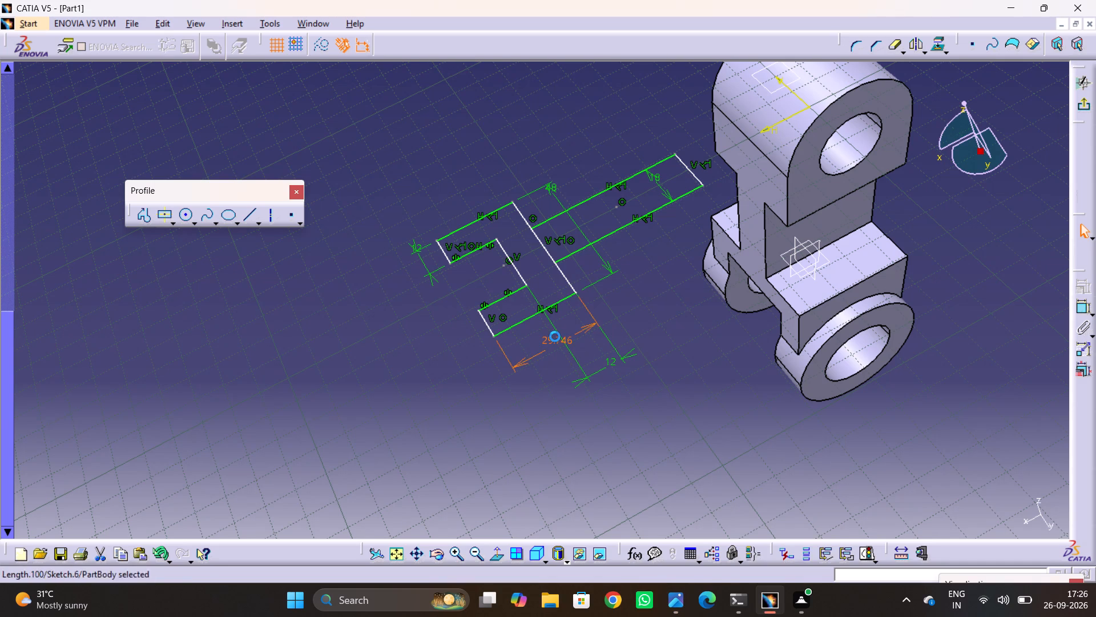
pyautogui.write('30')
pyautogui.press('Return')
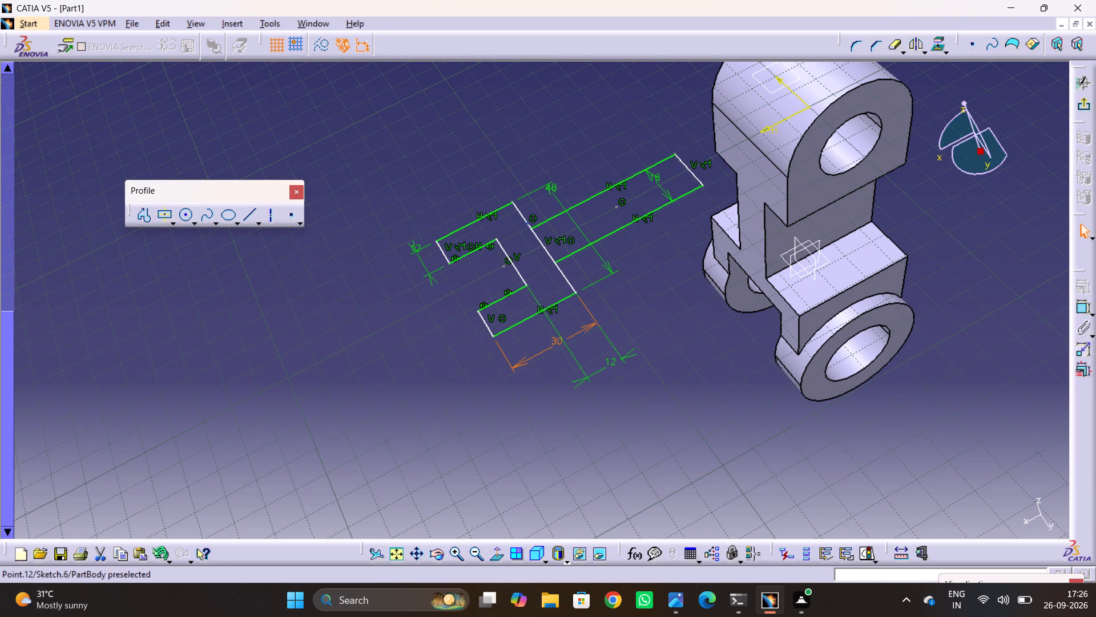
# Quick-trim the fork edge segment between the two arm lines, converting its length constraint into a distance.
pyautogui.keyDown('ctrl'); pyautogui.moveTo(543, 198); pyautogui.dragTo(614, 116, button='middle'); pyautogui.keyUp('ctrl')
pyautogui.moveTo(664, 213); pyautogui.dragTo(696, 282, button='middle')
pyautogui.moveTo(651, 283); pyautogui.dragTo(700, 360, button='middle')
pyautogui.scroll(-1, 651, 283)
pyautogui.moveTo(651, 283); pyautogui.dragTo(700, 360)
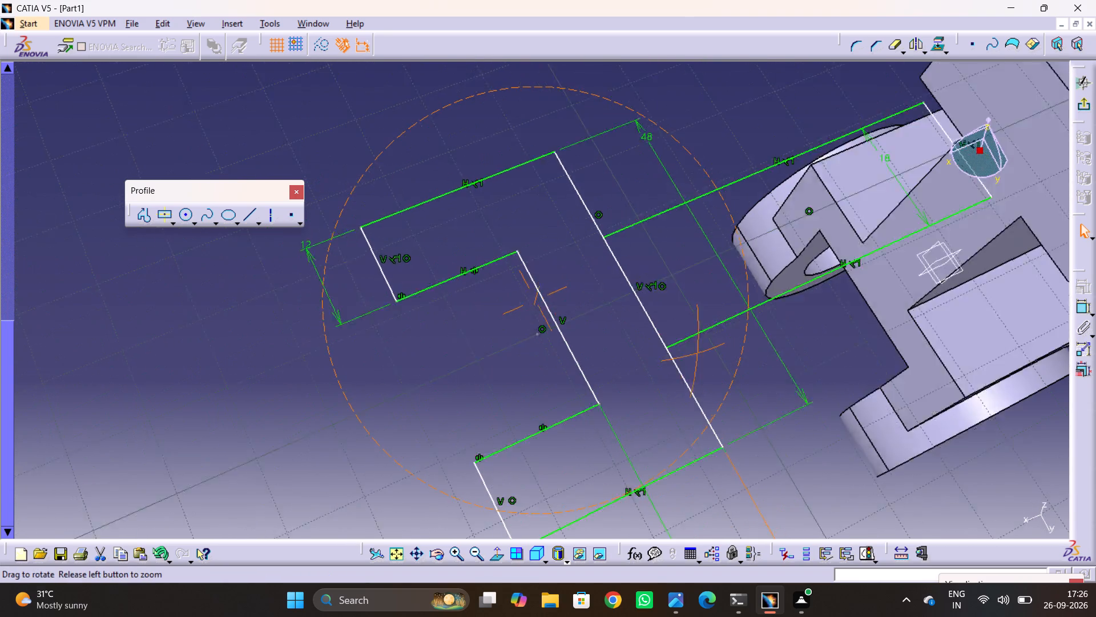
pyautogui.moveTo(700, 360); pyautogui.dragTo(706, 376)
pyautogui.moveTo(700, 360); pyautogui.dragTo(706, 377, button='middle')
pyautogui.keyDown('ctrl'); pyautogui.moveTo(710, 367); pyautogui.dragTo(662, 331, button='middle'); pyautogui.keyUp('ctrl')
pyautogui.scroll(-1, 668, 330)
pyautogui.moveTo(668, 330); pyautogui.dragTo(611, 380, button='middle')
pyautogui.moveTo(665, 330); pyautogui.dragTo(611, 380)
pyautogui.keyDown('ctrl'); pyautogui.moveTo(680, 340); pyautogui.dragTo(635, 258, button='middle'); pyautogui.keyUp('ctrl')
pyautogui.keyDown('ctrl'); pyautogui.moveTo(675, 292); pyautogui.dragTo(710, 430, button='middle'); pyautogui.keyUp('ctrl')
pyautogui.moveTo(615, 309); pyautogui.dragTo(515, 226, button='middle')
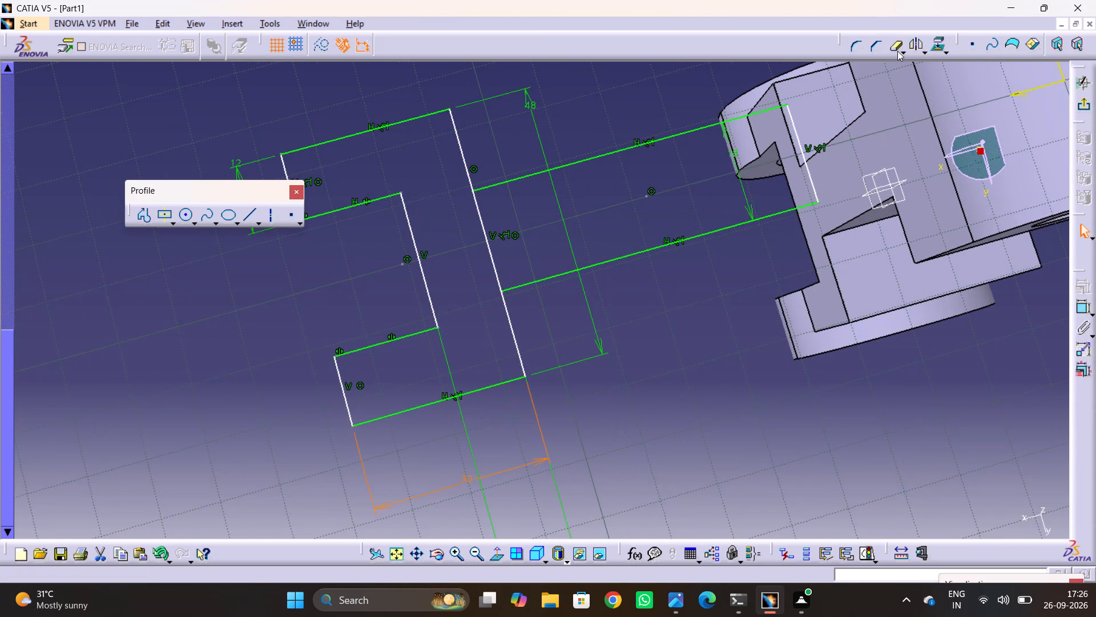
pyautogui.doubleClick(897, 51)
pyautogui.click(493, 245)
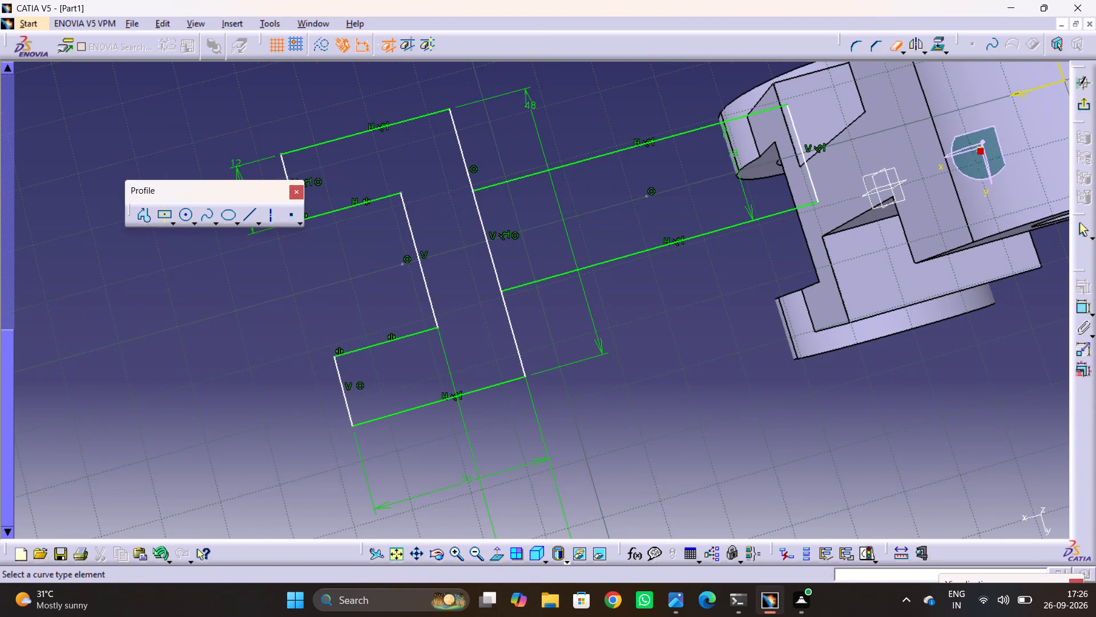
pyautogui.click(491, 251)
pyautogui.moveTo(545, 304); pyautogui.dragTo(553, 326)
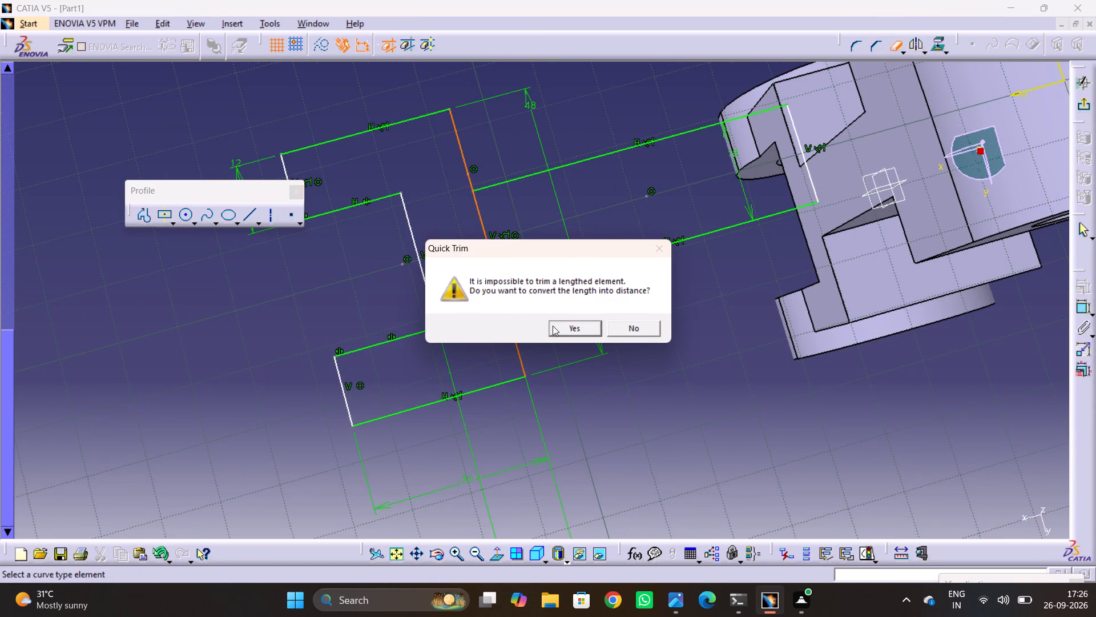
pyautogui.moveTo(553, 326); pyautogui.dragTo(555, 331)
pyautogui.click(558, 331)
pyautogui.click(498, 266)
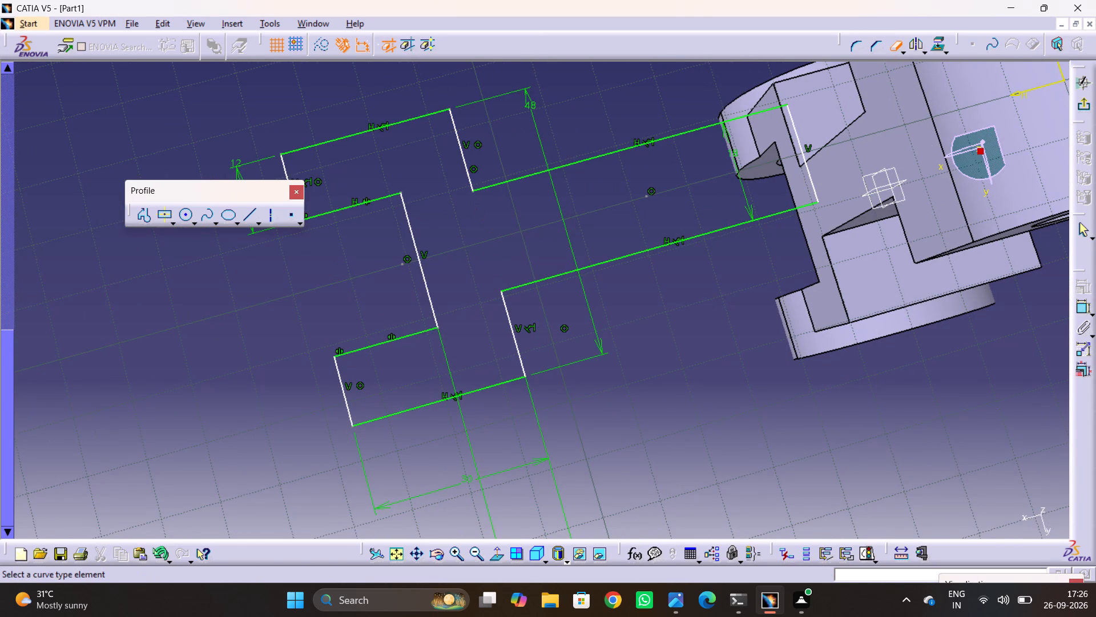
pyautogui.click(730, 427)
pyautogui.press('Escape')
pyautogui.press('Escape')
pyautogui.press('Escape')
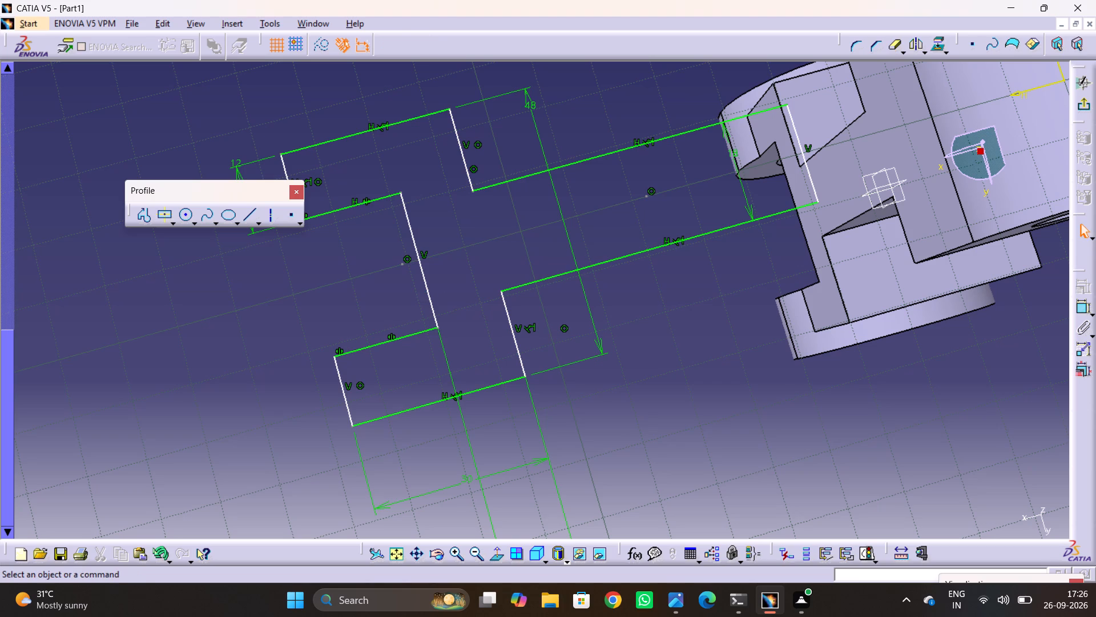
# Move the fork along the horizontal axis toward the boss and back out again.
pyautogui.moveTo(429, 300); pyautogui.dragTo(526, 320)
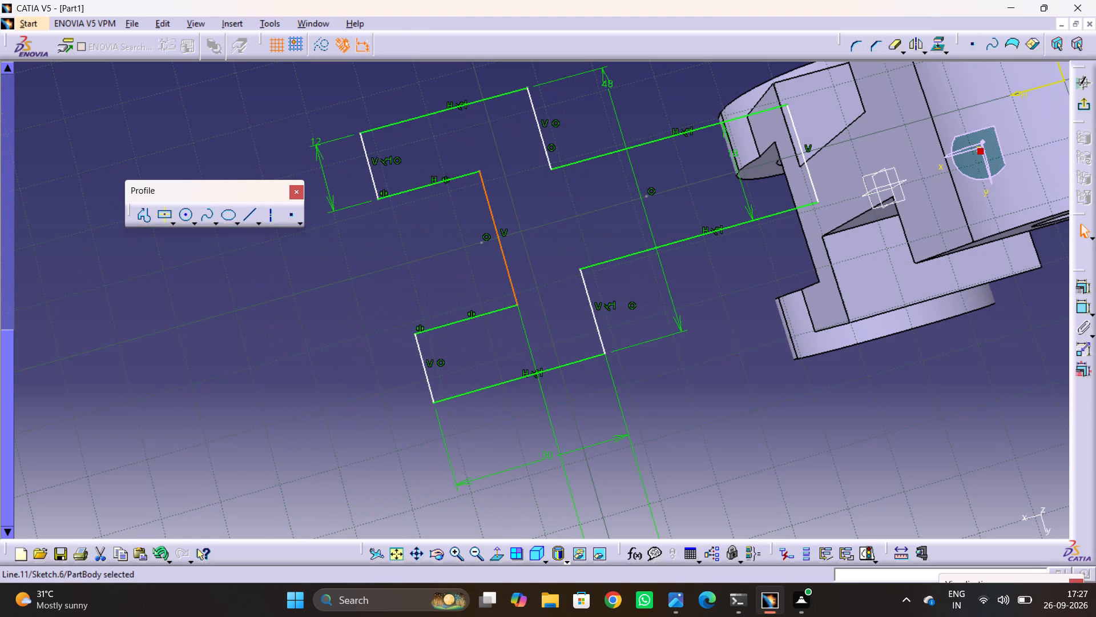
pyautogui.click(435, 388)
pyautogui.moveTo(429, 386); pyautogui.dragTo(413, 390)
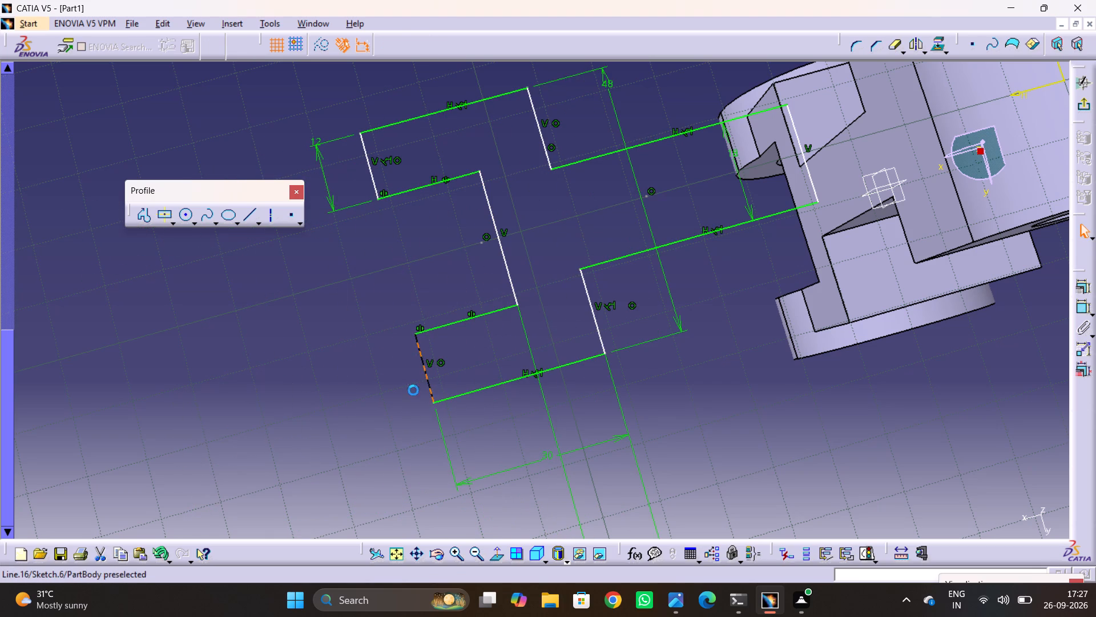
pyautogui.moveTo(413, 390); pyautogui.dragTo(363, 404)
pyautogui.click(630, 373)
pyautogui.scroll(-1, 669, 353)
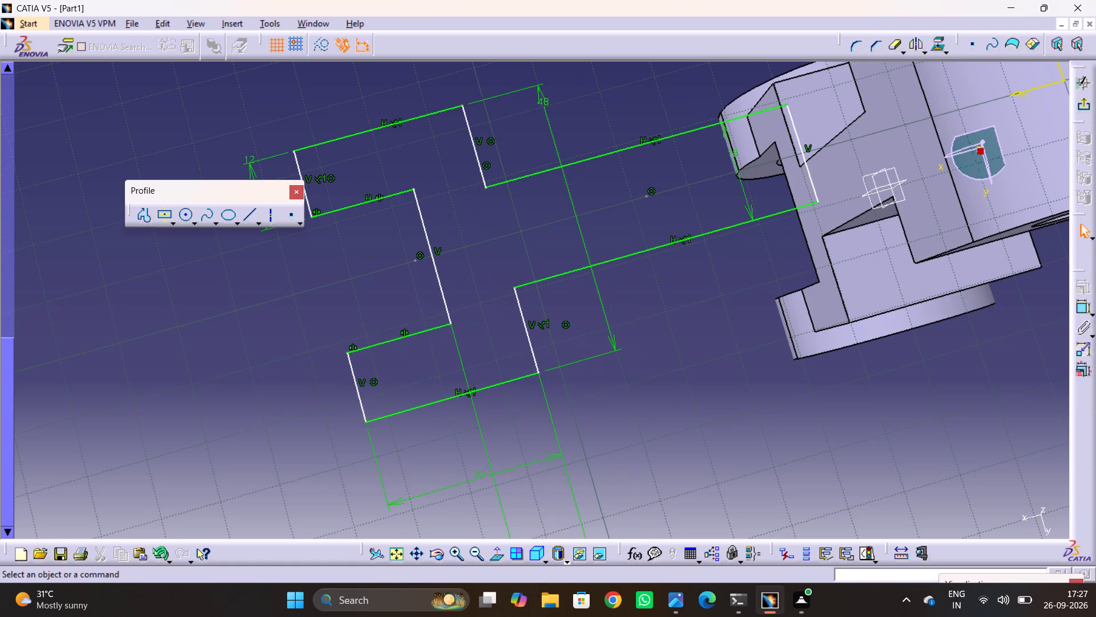
# Dimension the distance from the fork's outer end edge to the boss's vertical sketch axis and set it to 85 mm, following drawing 4.jpg.
pyautogui.moveTo(739, 311); pyautogui.dragTo(757, 360, button='middle')
pyautogui.scroll(-1, 757, 351)
pyautogui.moveTo(757, 351); pyautogui.dragTo(697, 182, button='middle')
pyautogui.moveTo(757, 351); pyautogui.dragTo(669, 182)
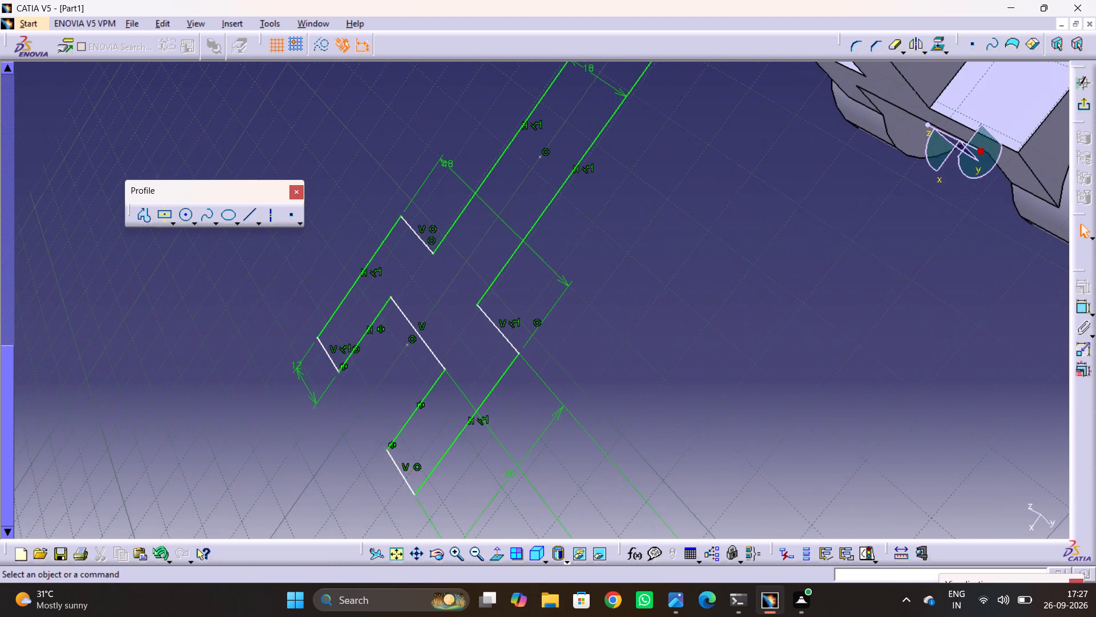
pyautogui.hotkey('alt', 'Tab')
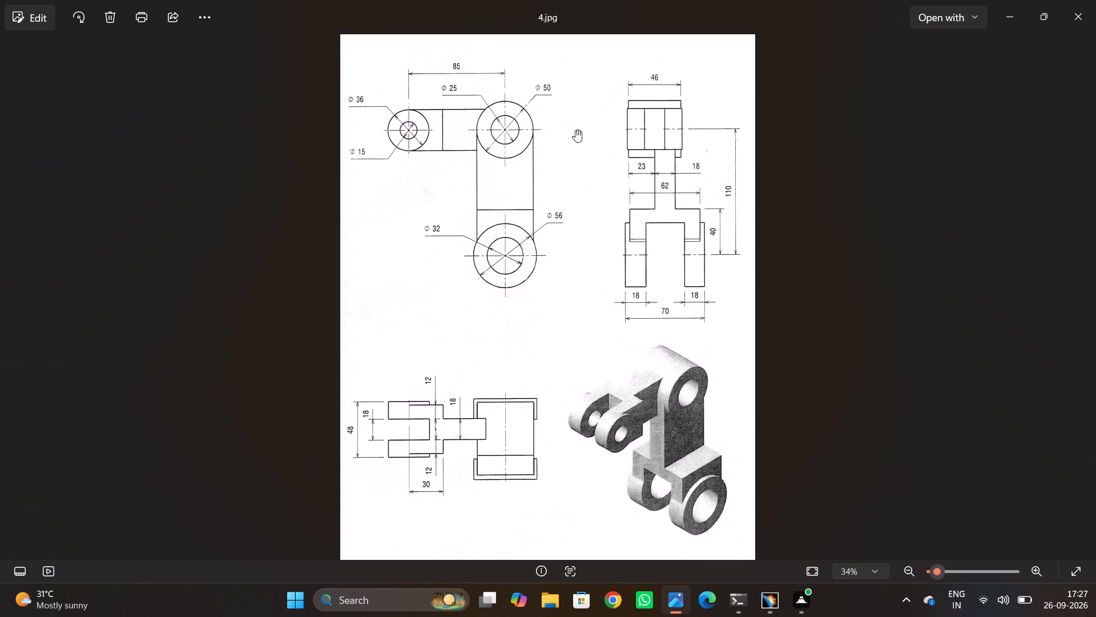
pyautogui.hotkey('alt', 'Tab')
pyautogui.moveTo(602, 285); pyautogui.dragTo(634, 248, button='middle')
pyautogui.moveTo(588, 289); pyautogui.dragTo(634, 248)
pyautogui.hotkey('alt', 'Tab')
pyautogui.hotkey('alt', 'Tab')
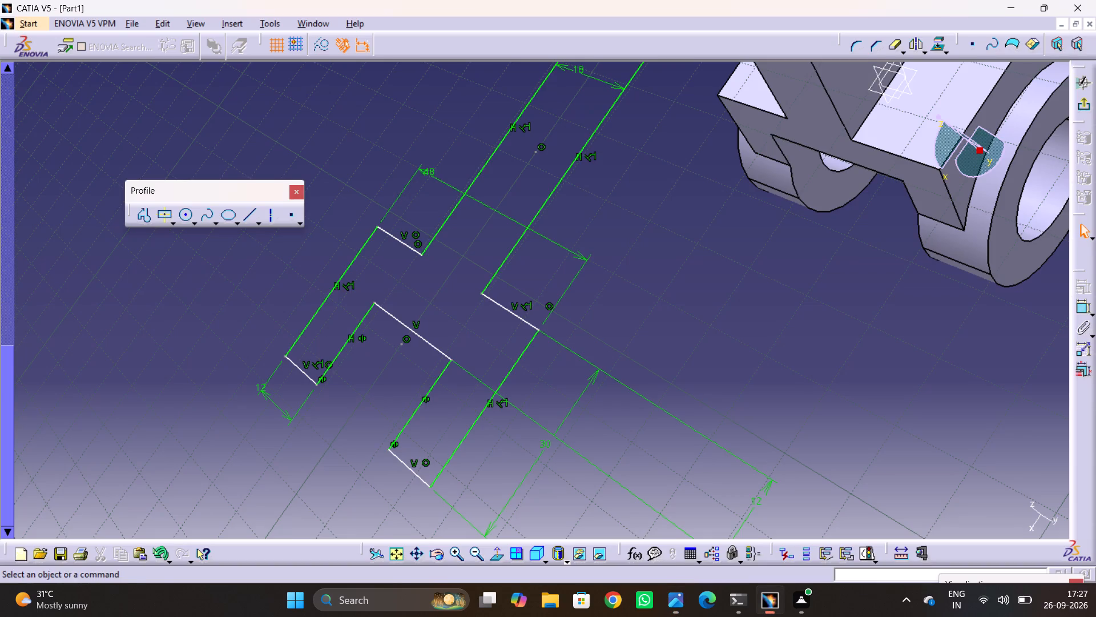
pyautogui.click(1080, 310)
pyautogui.moveTo(756, 315); pyautogui.dragTo(792, 370, button='middle')
pyautogui.moveTo(462, 438); pyautogui.dragTo(471, 372, button='middle')
pyautogui.click(463, 450)
pyautogui.keyDown('ctrl'); pyautogui.moveTo(585, 304); pyautogui.dragTo(600, 381, button='middle'); pyautogui.keyUp('ctrl')
pyautogui.moveTo(639, 282); pyautogui.dragTo(650, 292, button='middle')
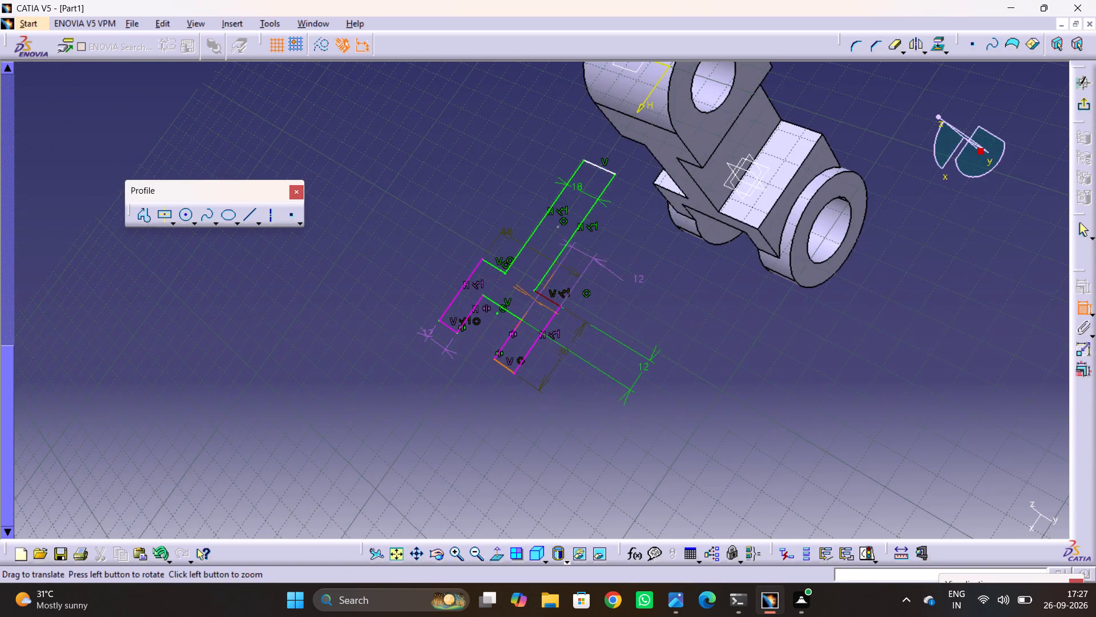
pyautogui.moveTo(650, 292); pyautogui.dragTo(666, 408, button='middle')
pyautogui.click(678, 187)
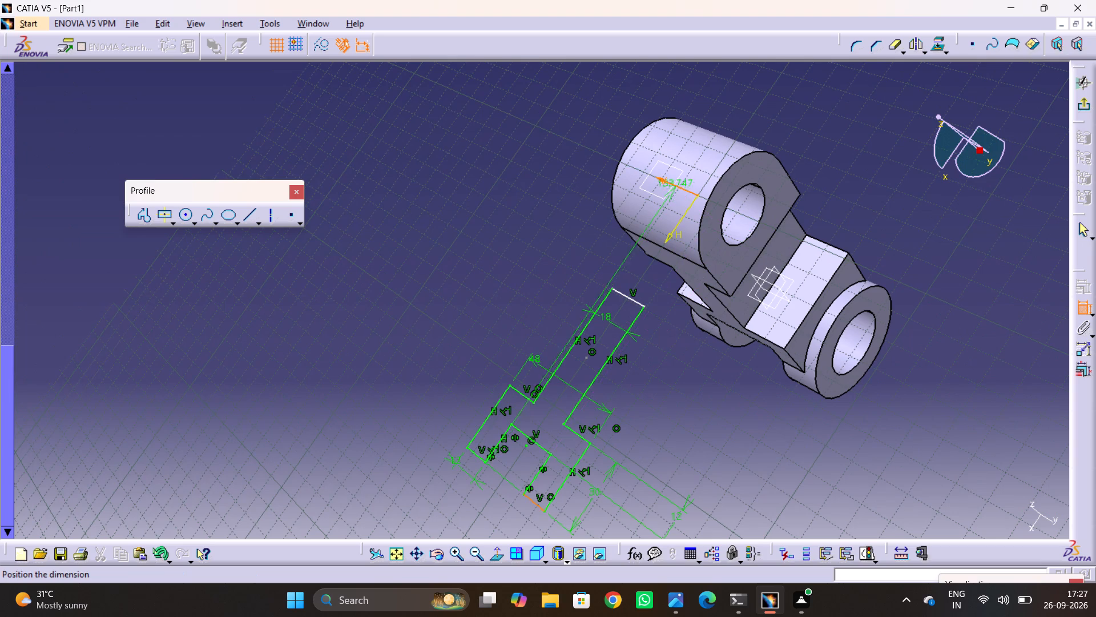
pyautogui.click(362, 274)
pyautogui.doubleClick(362, 269)
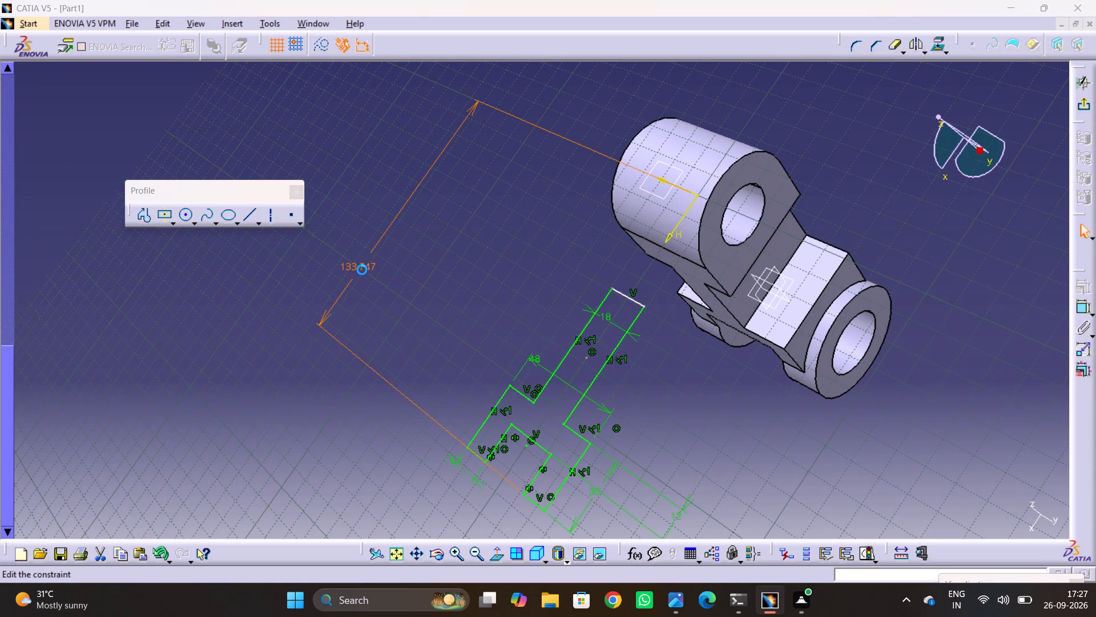
pyautogui.write('85')
pyautogui.press('Return')
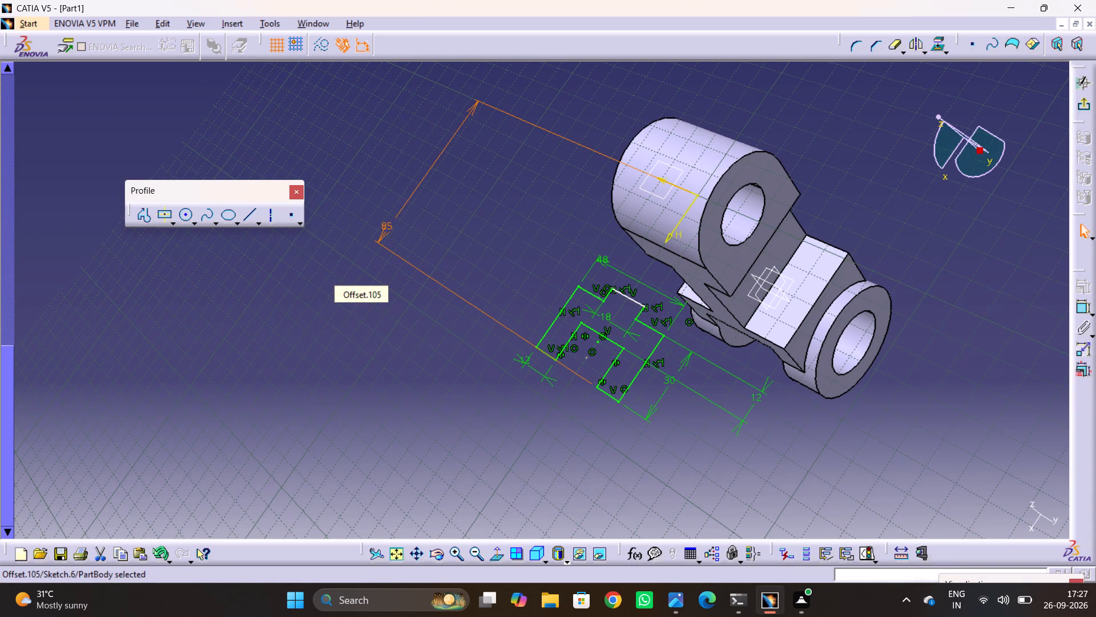
pyautogui.click(514, 223)
# Constrain the arm's inner end line to be coincident with the flat side face below the boss's curved surface.
pyautogui.keyDown('ctrl'); pyautogui.scroll(-1, 516, 220); pyautogui.keyUp('ctrl')
pyautogui.keyDown('ctrl'); pyautogui.moveTo(569, 270); pyautogui.dragTo(631, 170, button='middle'); pyautogui.keyUp('ctrl')
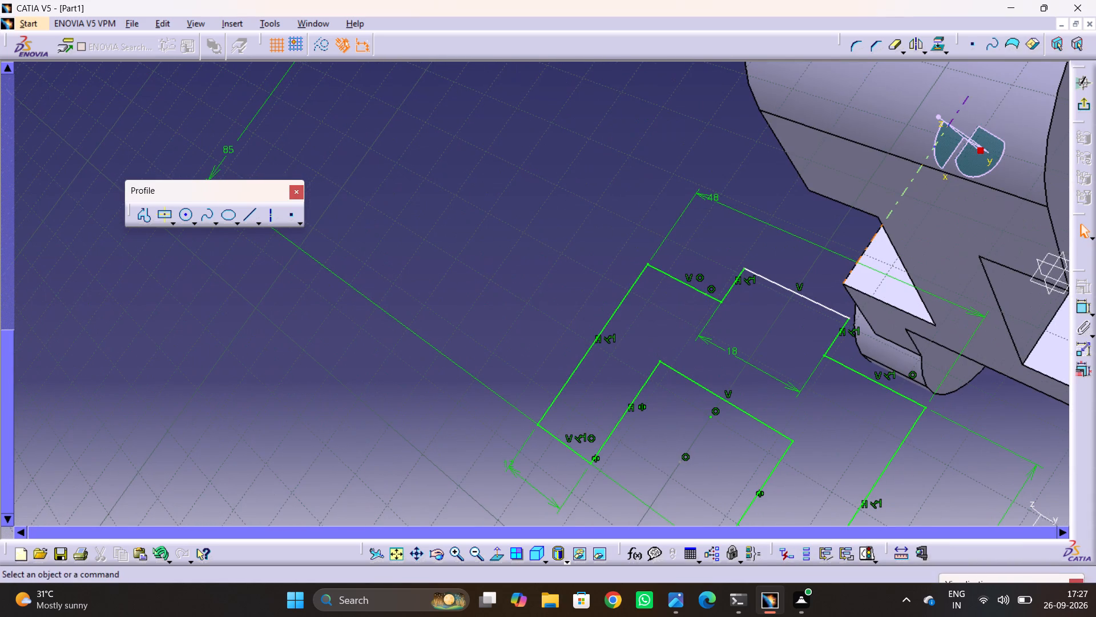
pyautogui.moveTo(828, 283); pyautogui.dragTo(551, 284, button='middle')
pyautogui.scroll(-1, 618, 282)
pyautogui.moveTo(618, 282); pyautogui.dragTo(648, 287, button='middle')
pyautogui.moveTo(618, 282); pyautogui.dragTo(648, 287)
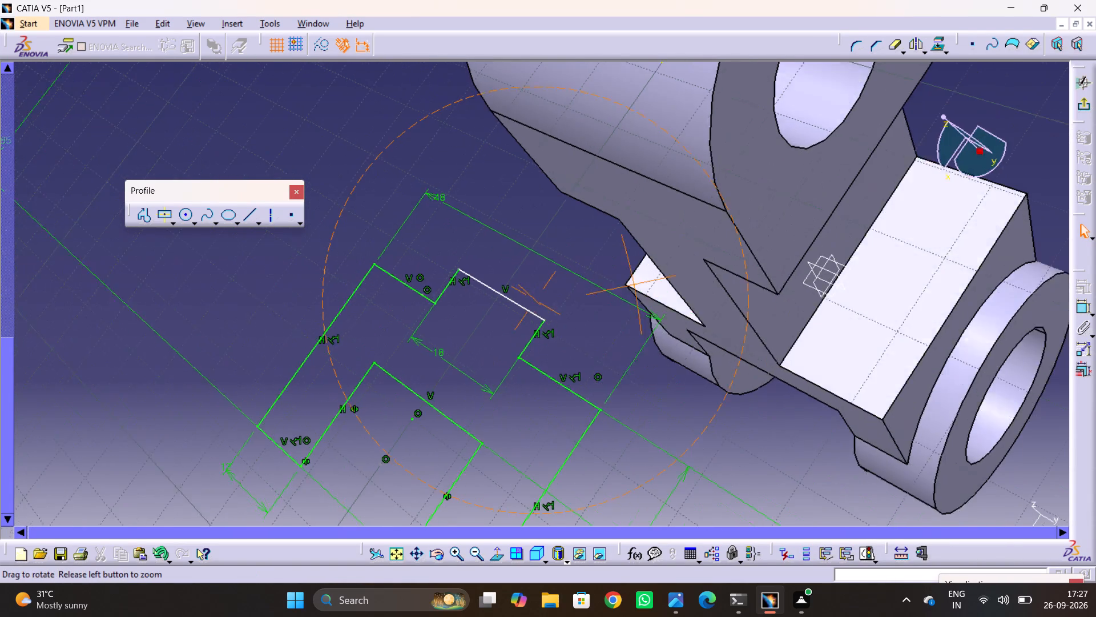
pyautogui.moveTo(648, 287); pyautogui.dragTo(738, 247, button='middle')
pyautogui.moveTo(648, 287); pyautogui.dragTo(738, 247)
pyautogui.moveTo(642, 205); pyautogui.dragTo(634, 316, button='middle')
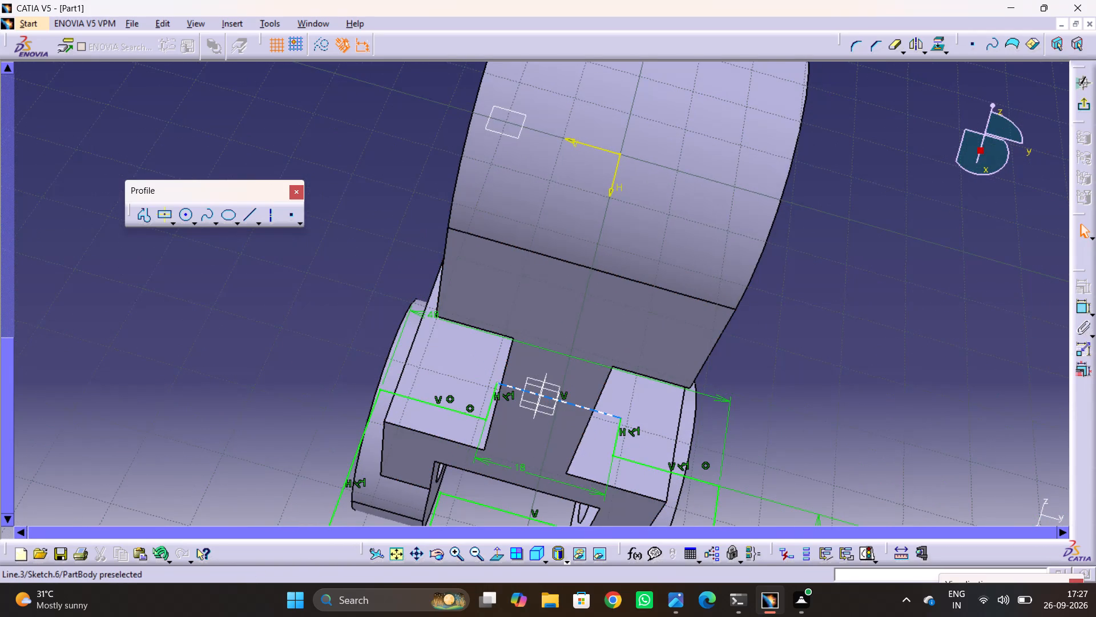
pyautogui.click(583, 412)
pyautogui.keyDown('ctrl'); pyautogui.click(605, 275); pyautogui.keyUp('ctrl')
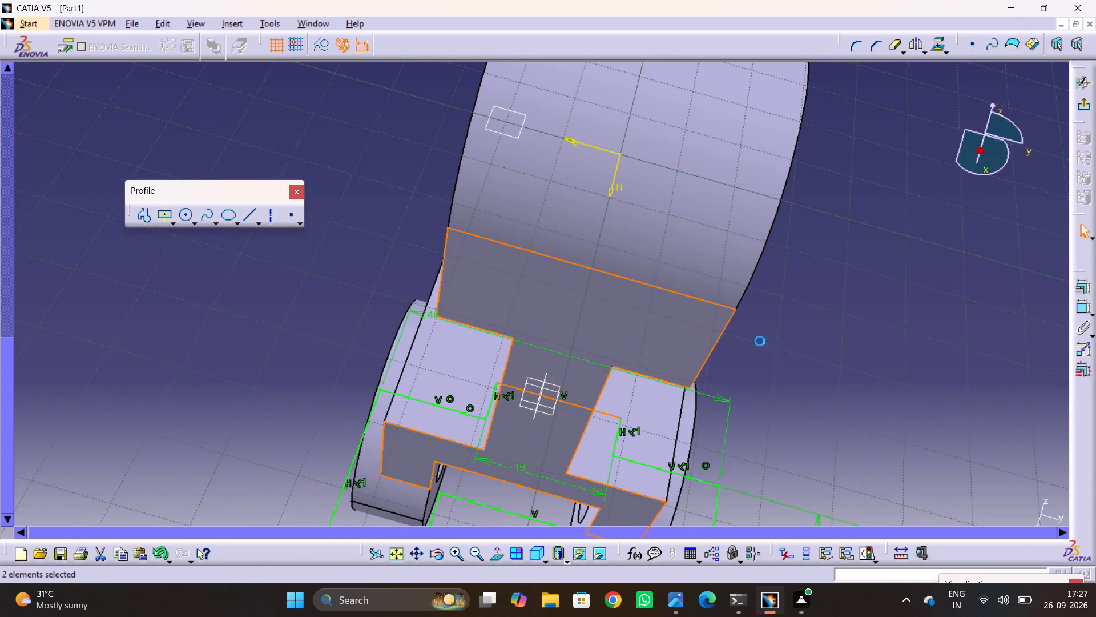
pyautogui.click(1094, 283)
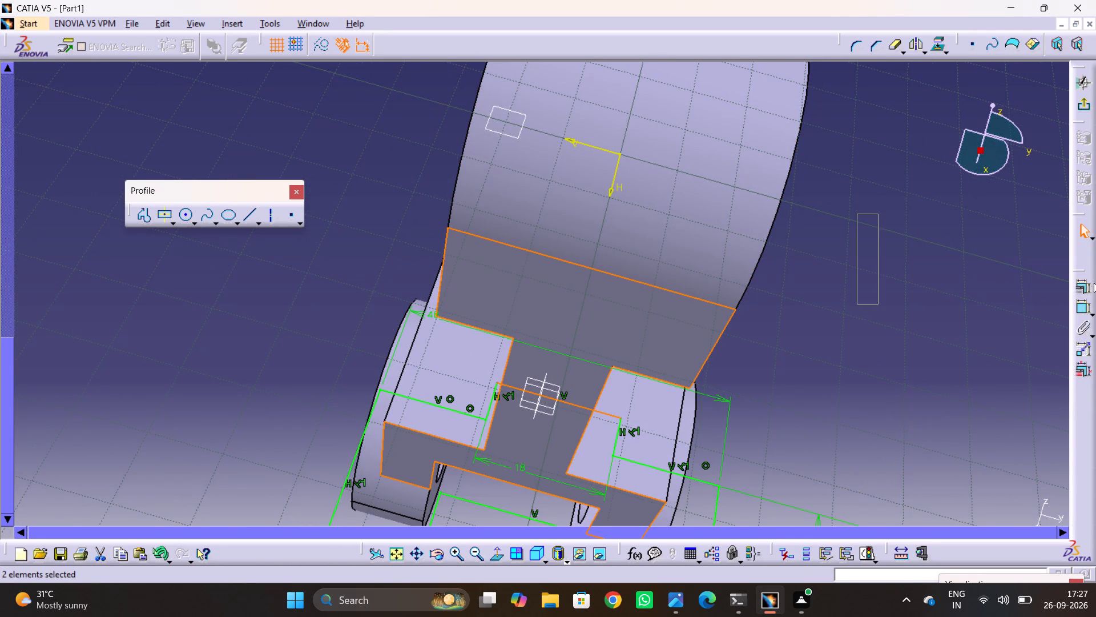
pyautogui.click(1083, 290)
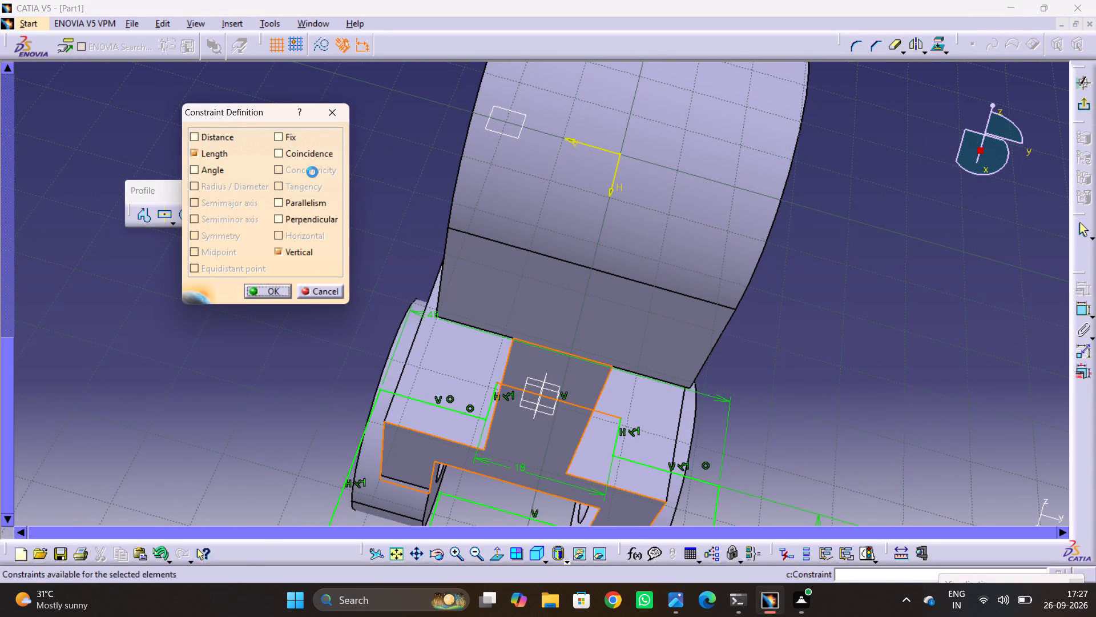
pyautogui.click(304, 151)
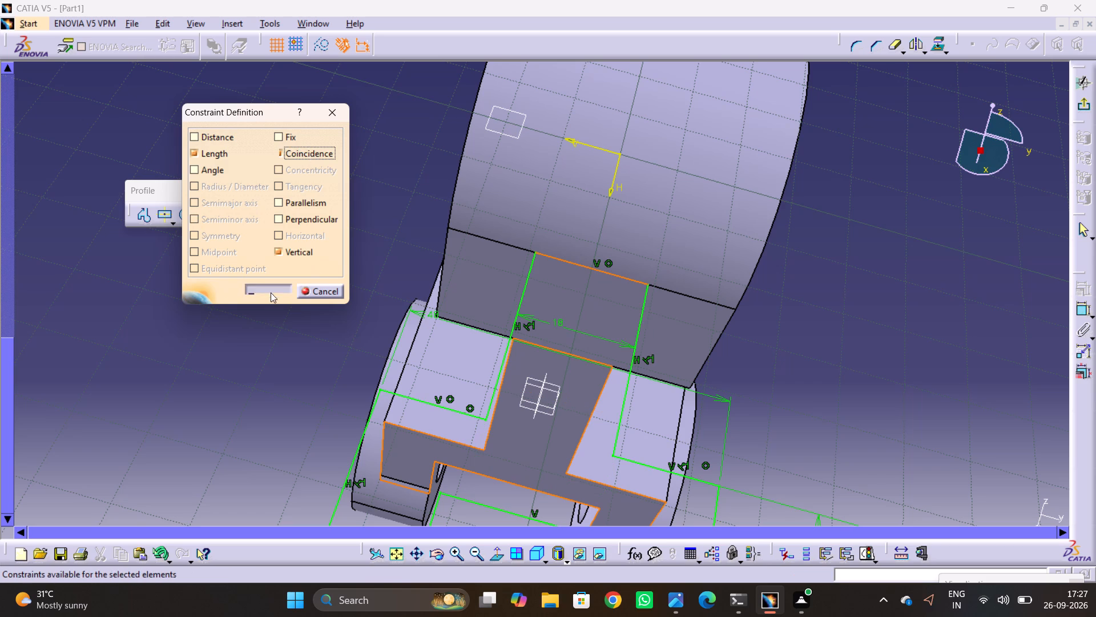
pyautogui.click(271, 293)
# Examine the arm and fork profile against the boss from several sides and compare it with drawing 4.jpg.
pyautogui.moveTo(394, 338); pyautogui.dragTo(578, 284, button='middle')
pyautogui.moveTo(394, 338); pyautogui.dragTo(578, 284)
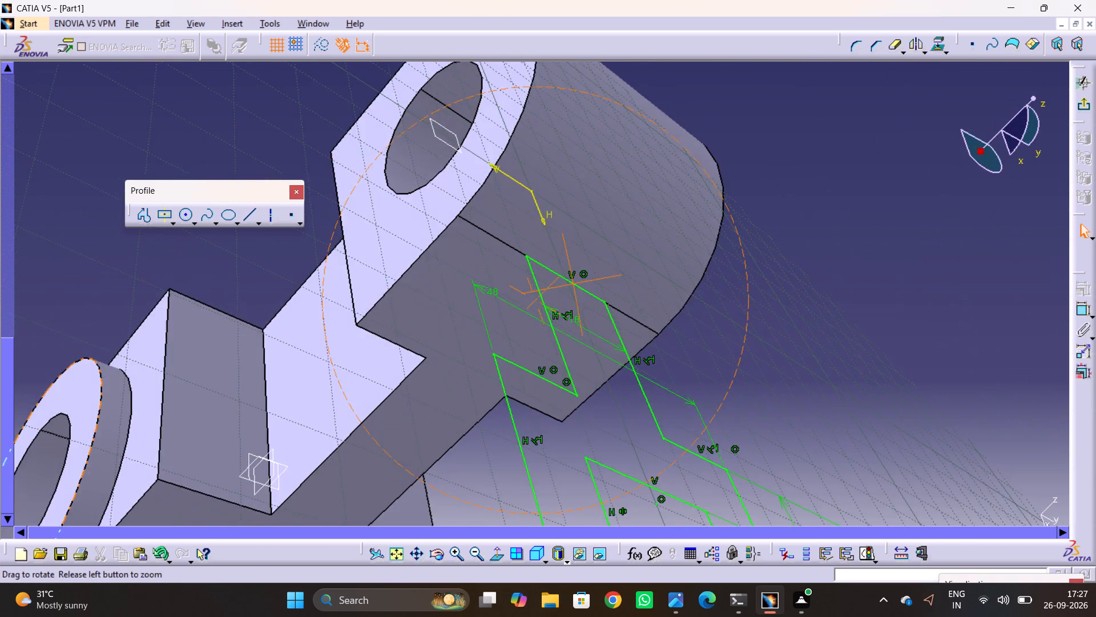
pyautogui.moveTo(578, 284); pyautogui.dragTo(61, 258, button='middle')
pyautogui.moveTo(578, 284); pyautogui.dragTo(61, 258)
pyautogui.moveTo(689, 145); pyautogui.dragTo(740, 163, button='middle')
pyautogui.moveTo(689, 145); pyautogui.dragTo(740, 163)
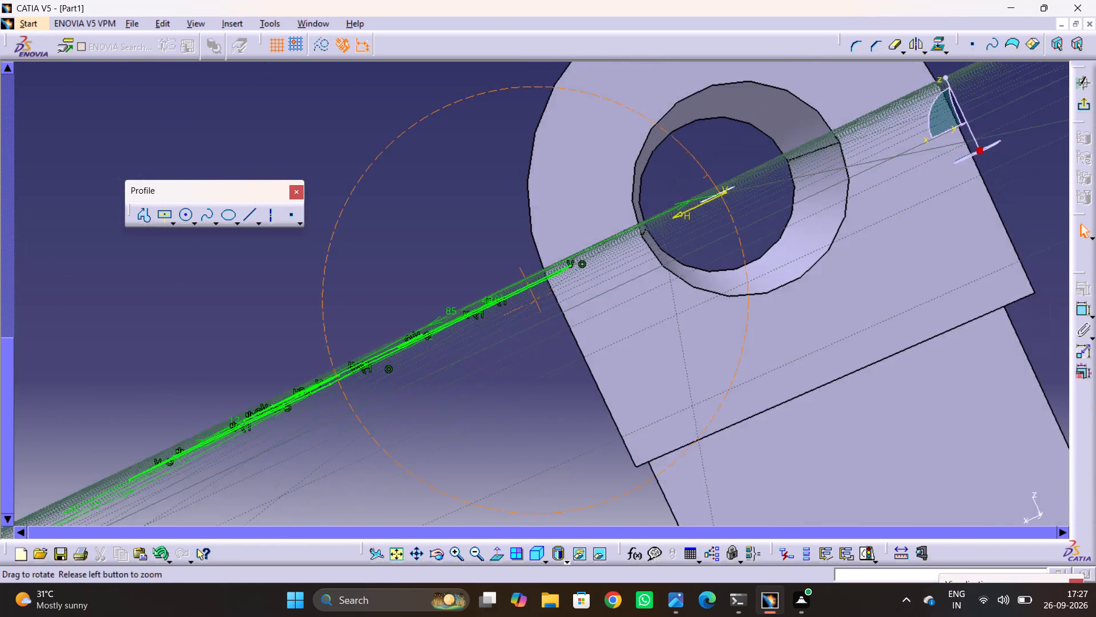
pyautogui.moveTo(740, 163); pyautogui.dragTo(846, 197)
pyautogui.moveTo(740, 163); pyautogui.dragTo(845, 197, button='middle')
pyautogui.moveTo(491, 125); pyautogui.dragTo(515, 211, button='middle')
pyautogui.moveTo(491, 125); pyautogui.dragTo(515, 211)
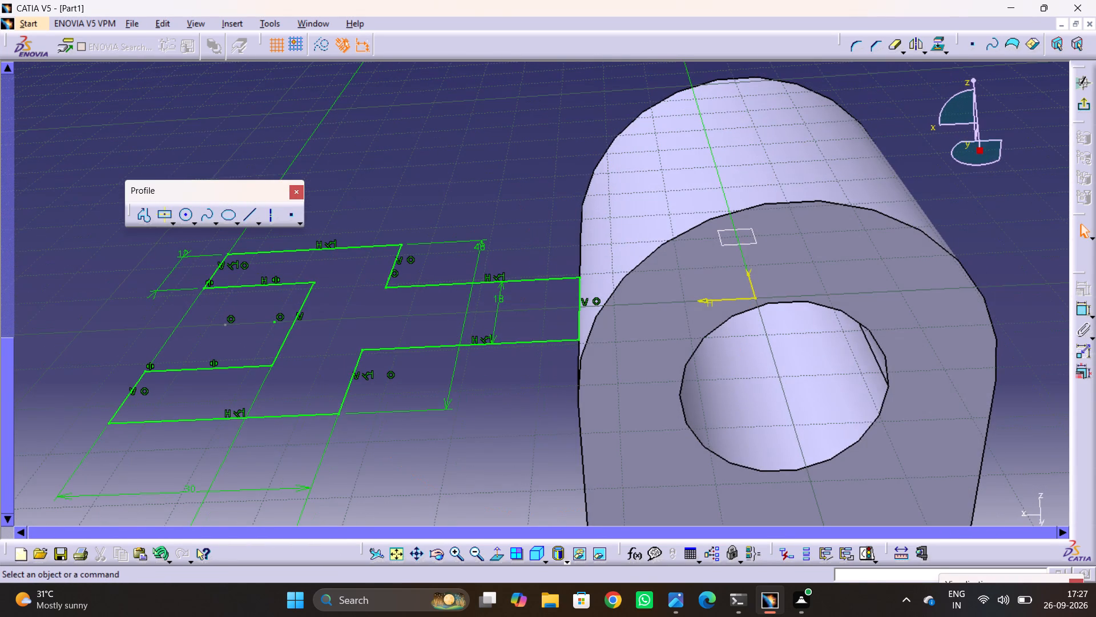
pyautogui.click(530, 161)
pyautogui.moveTo(555, 141); pyautogui.dragTo(667, 97, button='middle')
pyautogui.hotkey('alt', 'Tab')
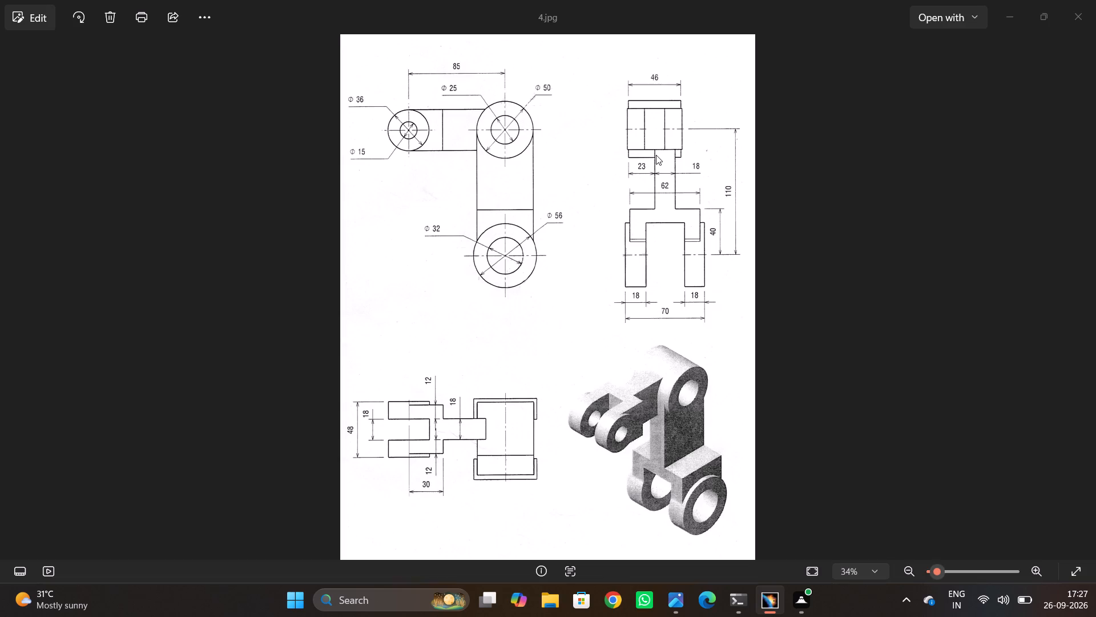
pyautogui.hotkey('alt', 'Tab')
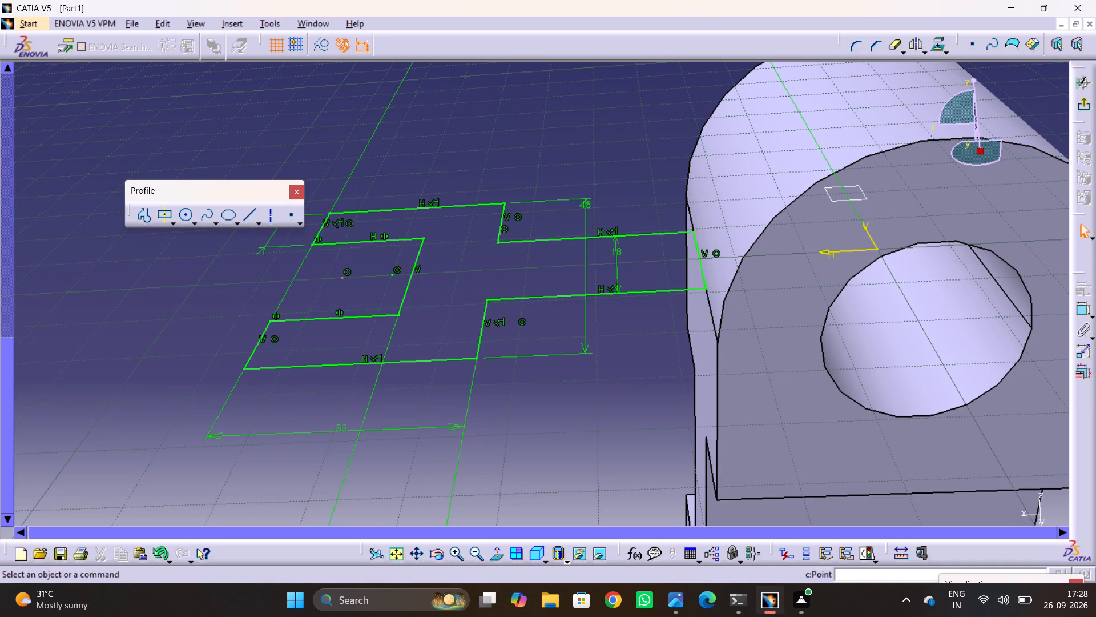
# Exit the sketch of the arm and fork profile.
pyautogui.click(1085, 106)
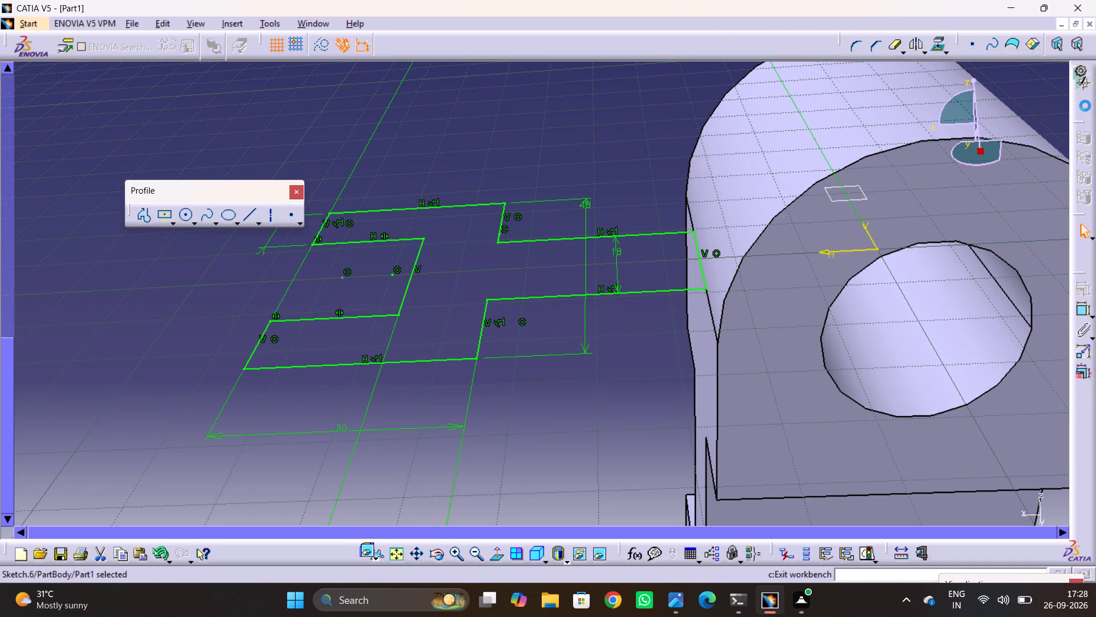
pyautogui.press('Tab')
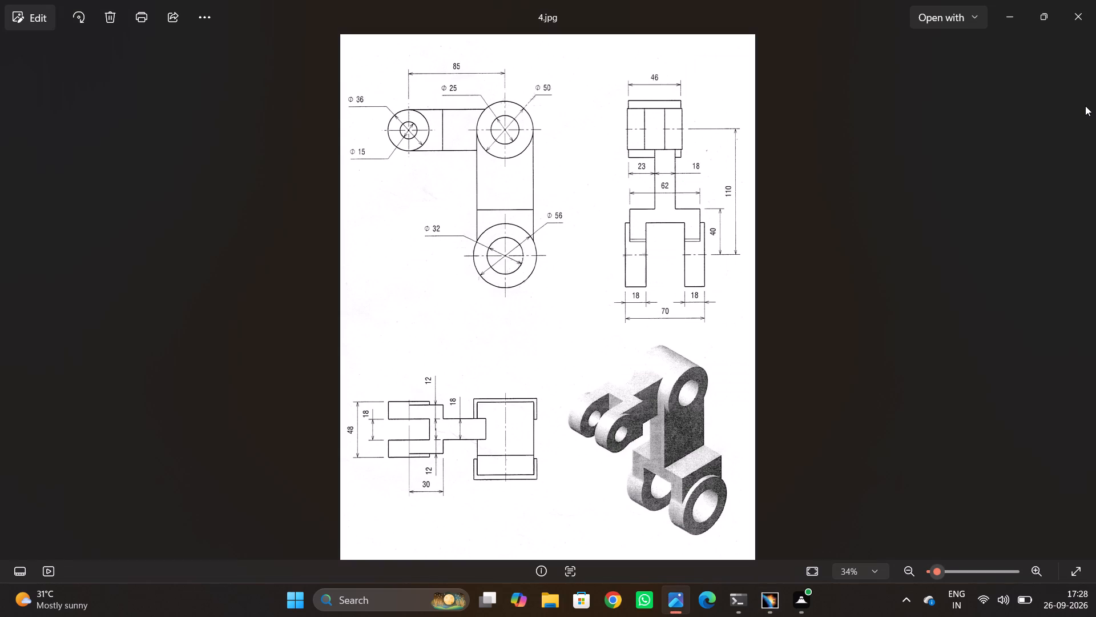
pyautogui.hotkey('alt', 'Tab')
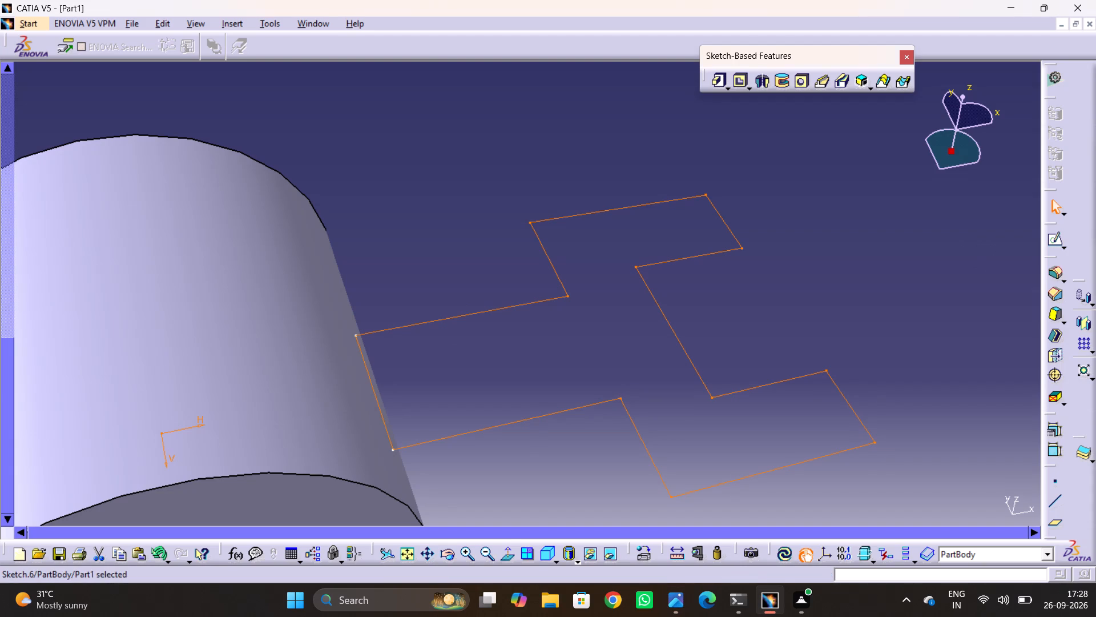
# Pad the arm and fork profile with a length of 18 mm and mirrored extent.
pyautogui.keyDown('ctrl'); pyautogui.moveTo(703, 235); pyautogui.dragTo(720, 285, button='middle'); pyautogui.keyUp('ctrl')
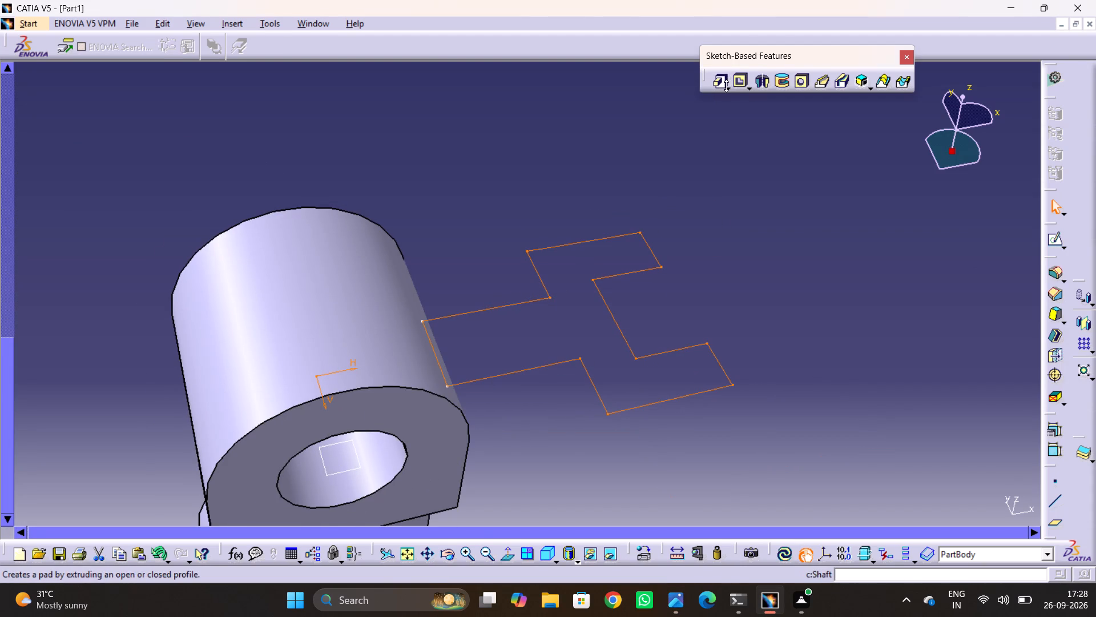
pyautogui.click(718, 83)
pyautogui.hotkey('alt', 'Tab')
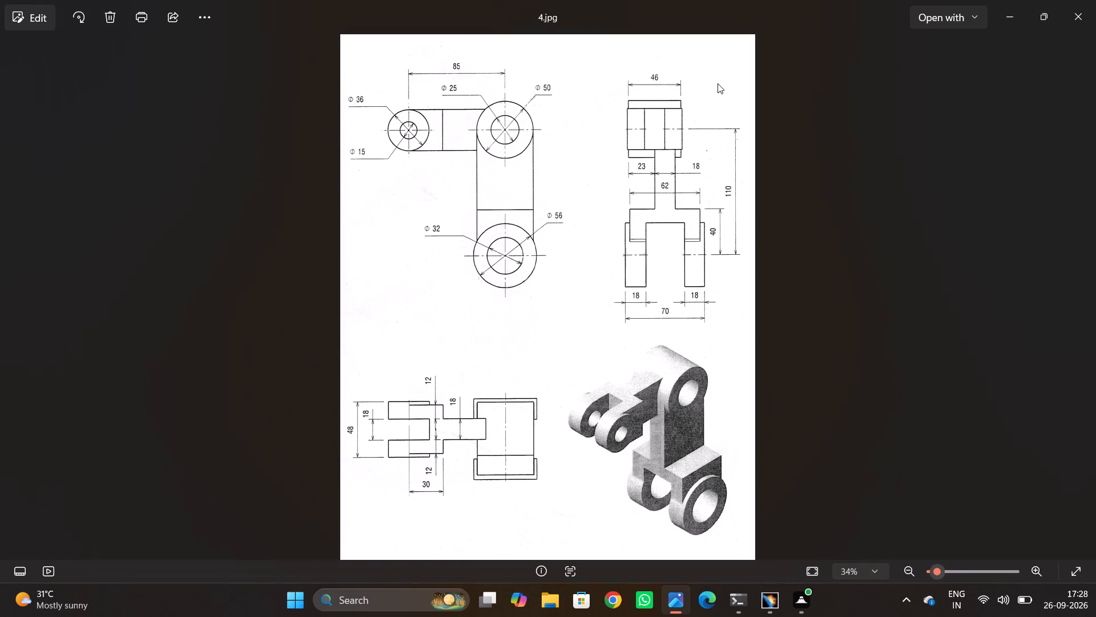
pyautogui.hotkey('alt', 'Tab')
pyautogui.scroll(-1, 753, 395)
pyautogui.moveTo(739, 395); pyautogui.dragTo(683, 382, button='middle')
pyautogui.moveTo(727, 398); pyautogui.dragTo(683, 380)
pyautogui.moveTo(541, 414); pyautogui.dragTo(534, 348, button='middle')
pyautogui.moveTo(545, 412); pyautogui.dragTo(534, 348)
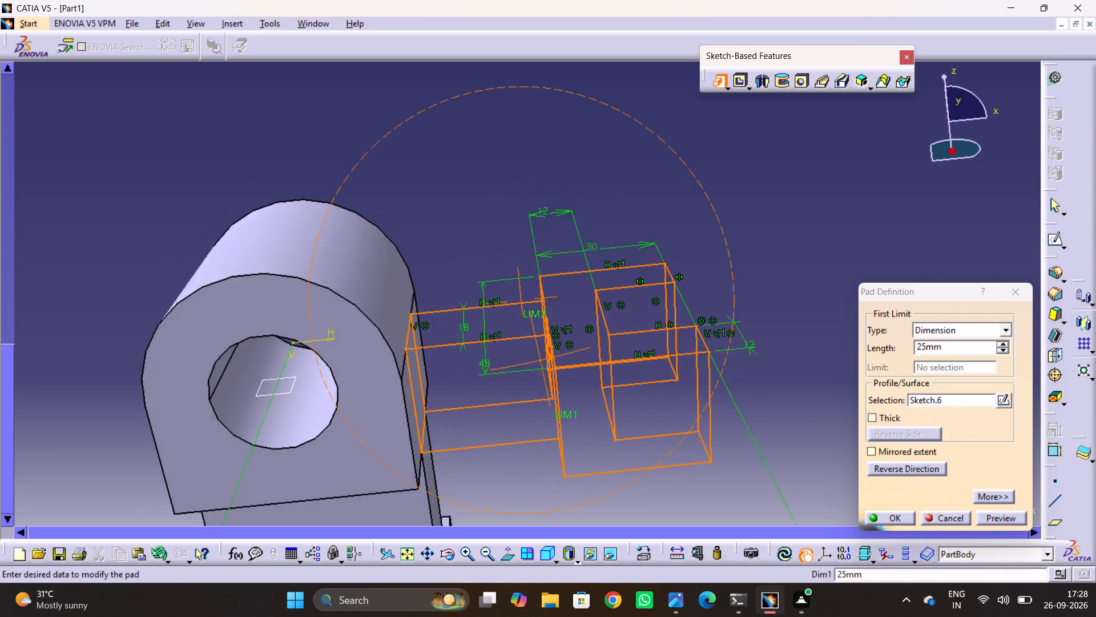
pyautogui.moveTo(534, 348); pyautogui.dragTo(530, 303, button='middle')
pyautogui.moveTo(534, 348); pyautogui.dragTo(530, 302)
pyautogui.click(887, 455)
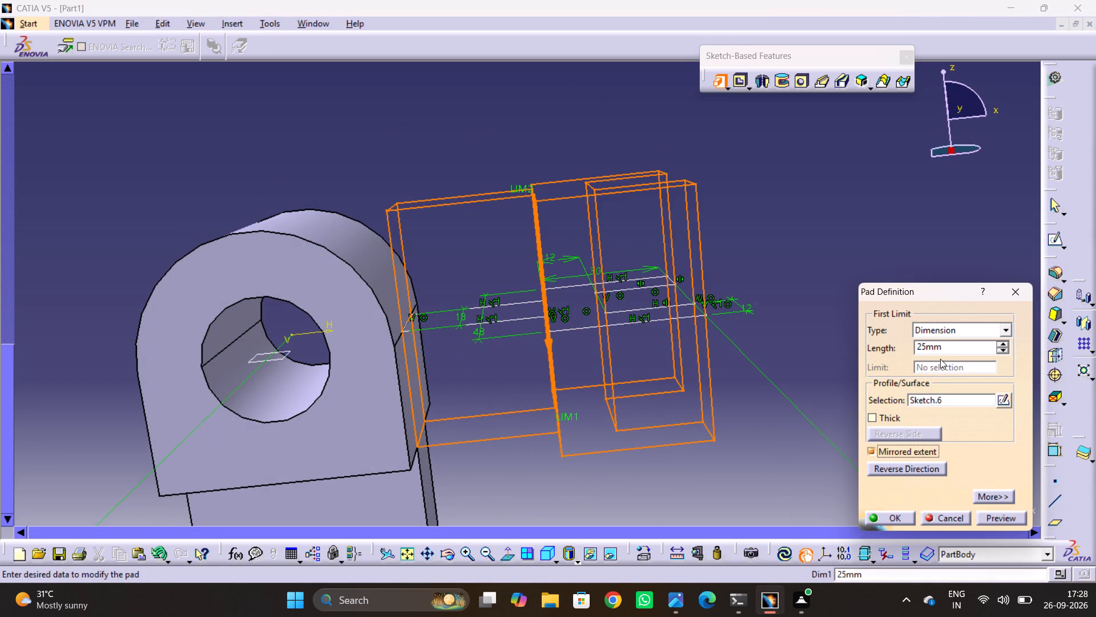
pyautogui.doubleClick(951, 344)
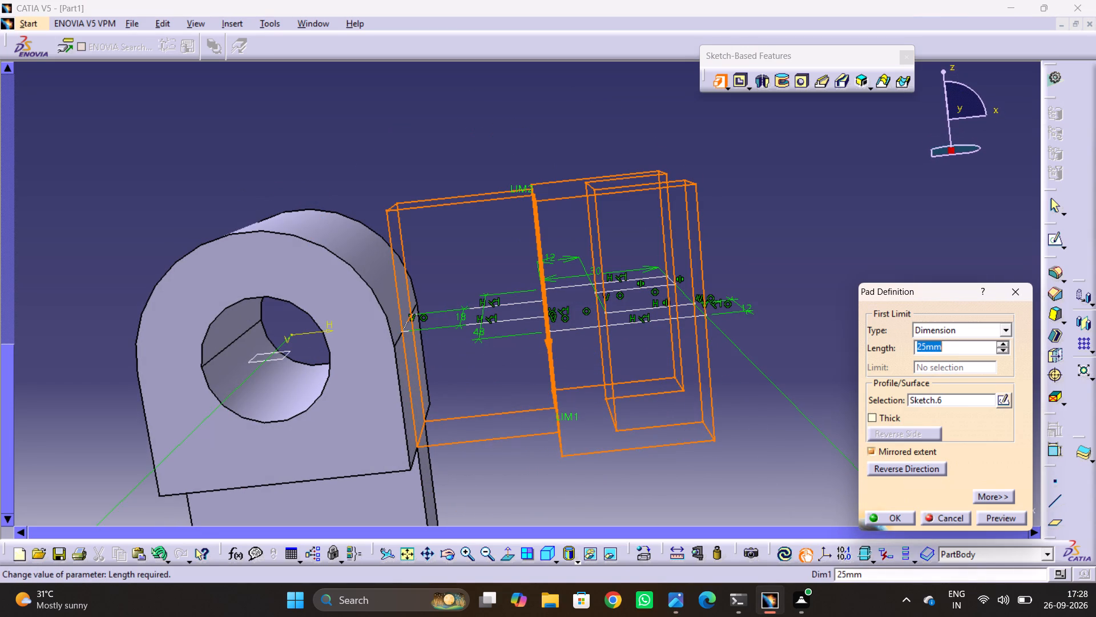
pyautogui.write('33')
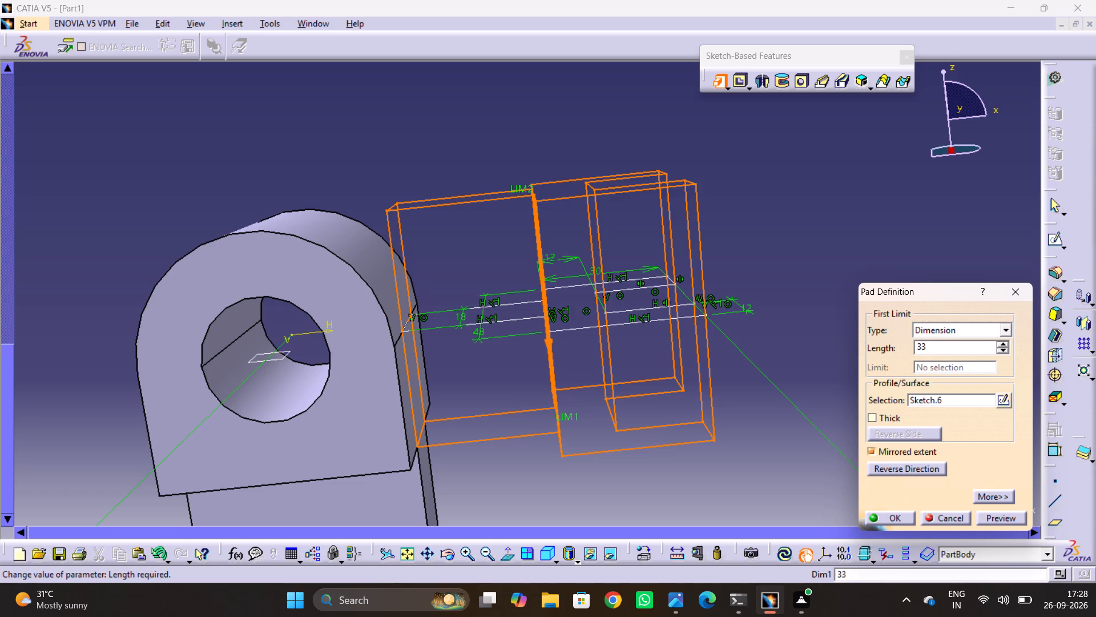
pyautogui.press('BackSpace')
pyautogui.press('BackSpace')
pyautogui.press('BackSpace')
pyautogui.write('18')
pyautogui.press('Return')
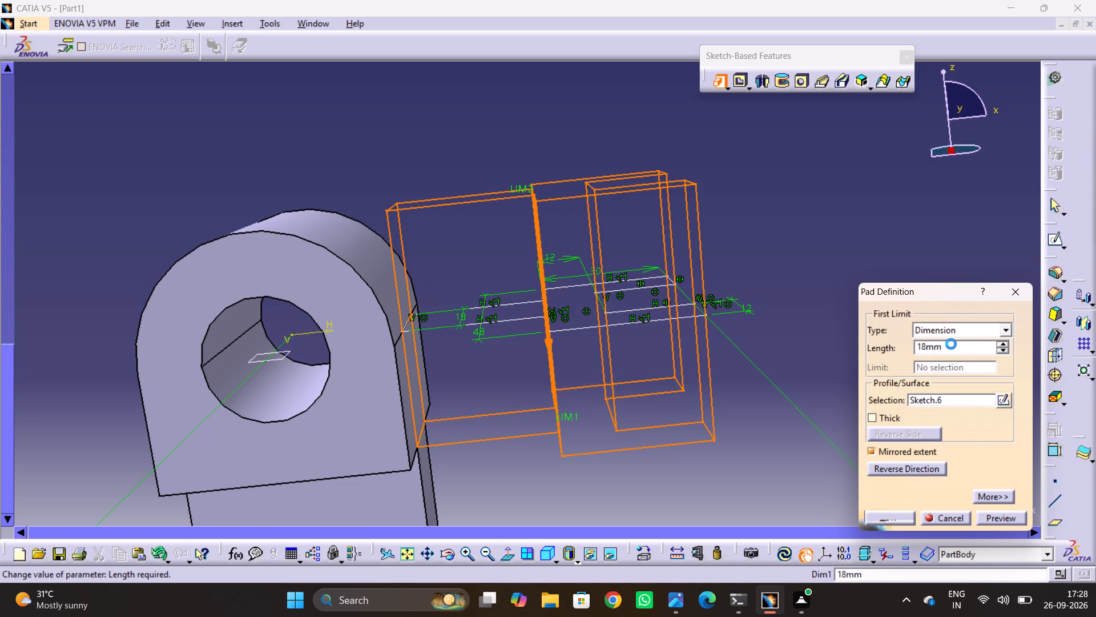
pyautogui.click(951, 344)
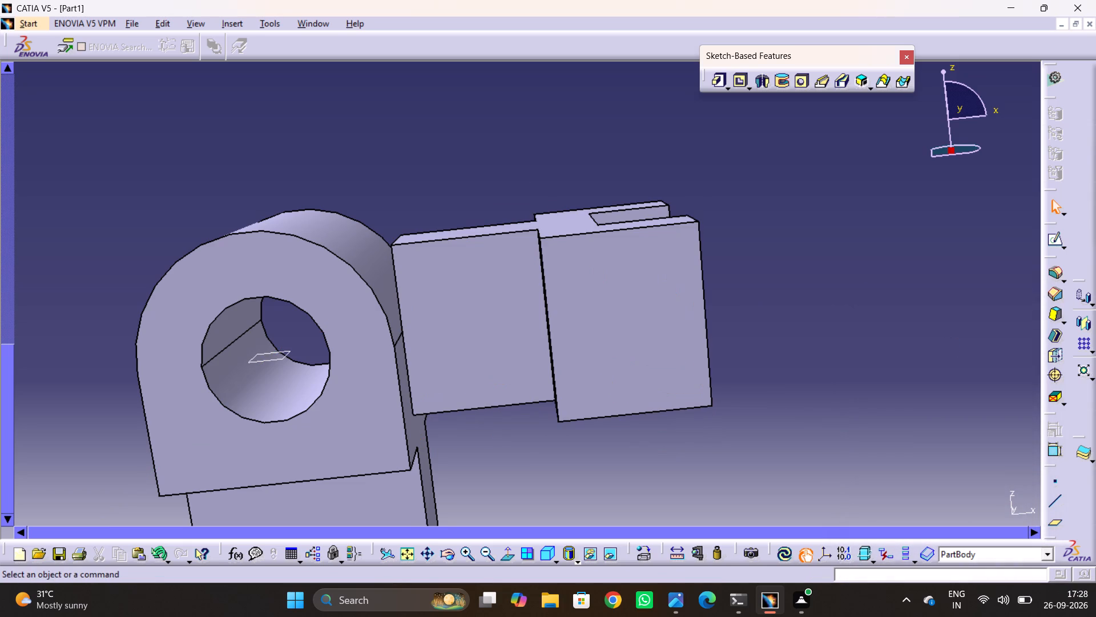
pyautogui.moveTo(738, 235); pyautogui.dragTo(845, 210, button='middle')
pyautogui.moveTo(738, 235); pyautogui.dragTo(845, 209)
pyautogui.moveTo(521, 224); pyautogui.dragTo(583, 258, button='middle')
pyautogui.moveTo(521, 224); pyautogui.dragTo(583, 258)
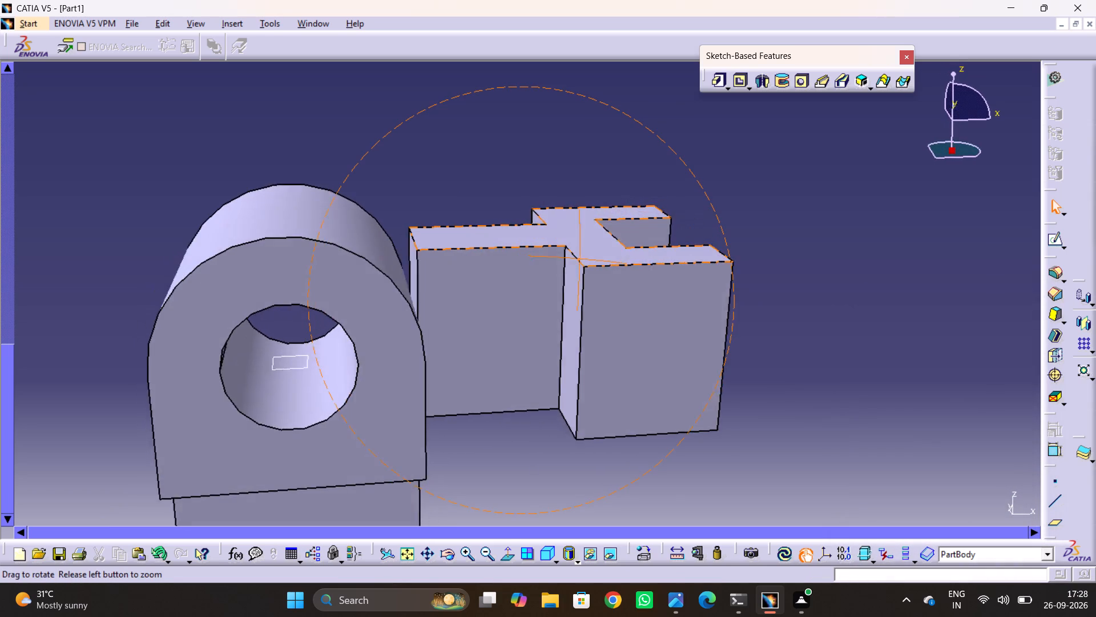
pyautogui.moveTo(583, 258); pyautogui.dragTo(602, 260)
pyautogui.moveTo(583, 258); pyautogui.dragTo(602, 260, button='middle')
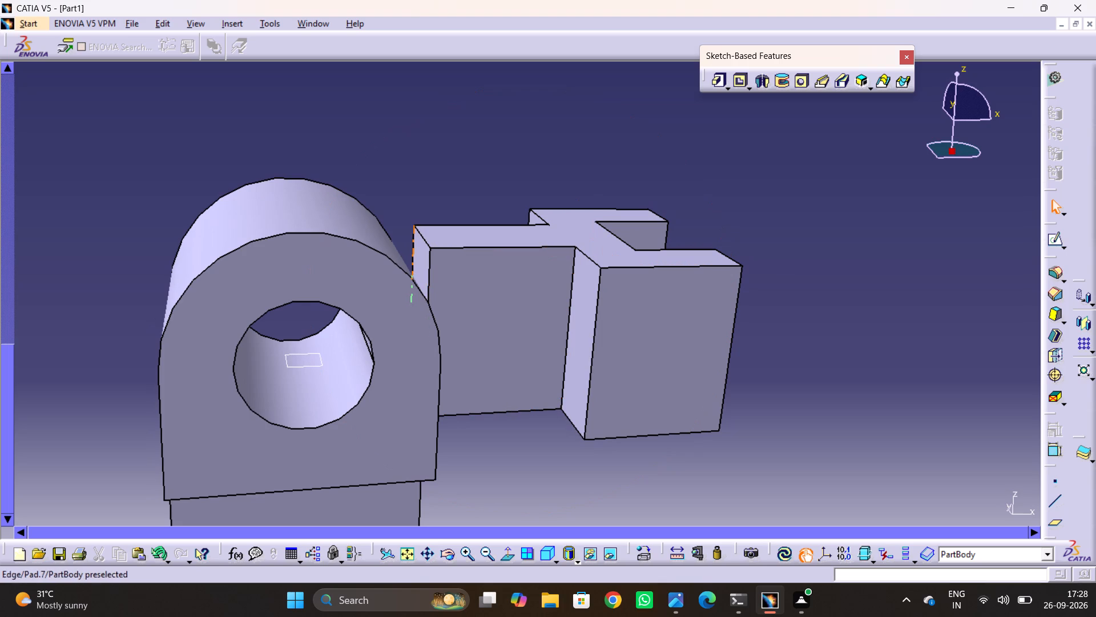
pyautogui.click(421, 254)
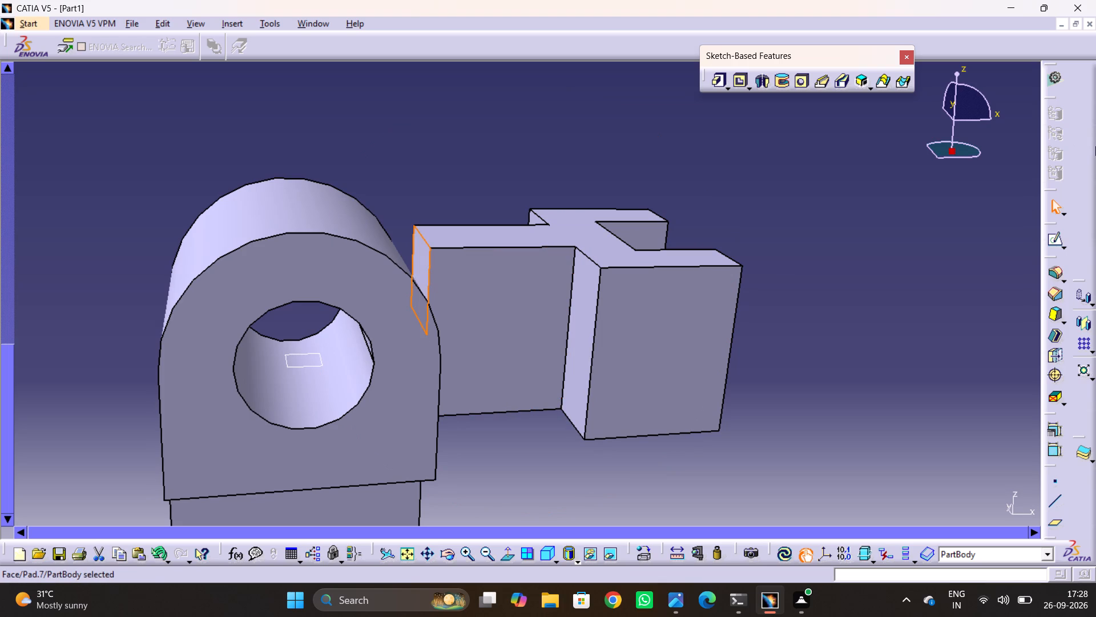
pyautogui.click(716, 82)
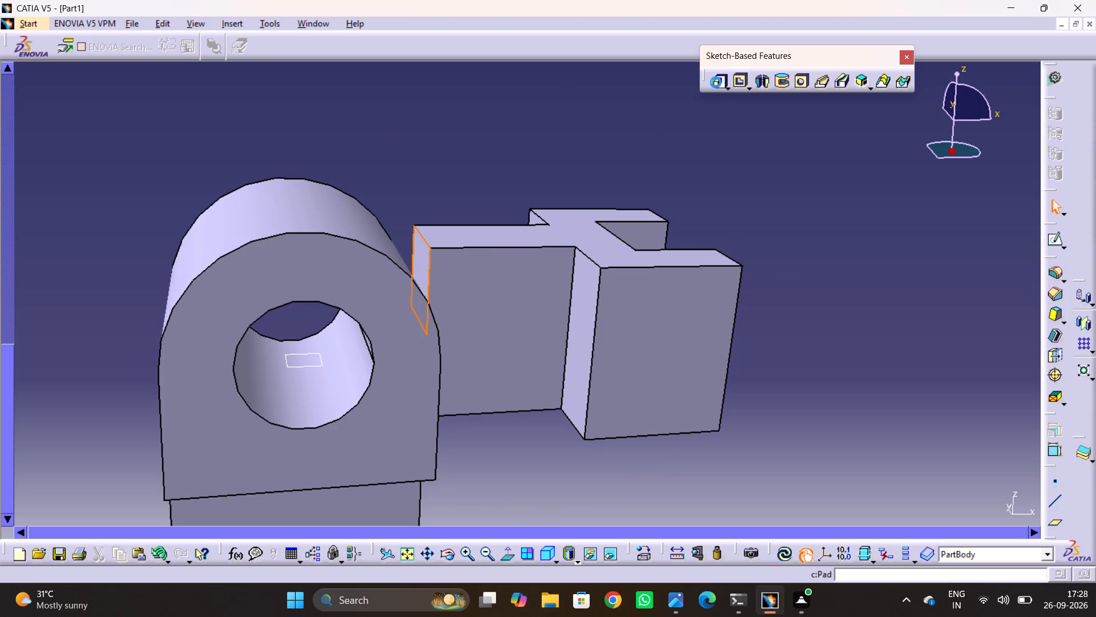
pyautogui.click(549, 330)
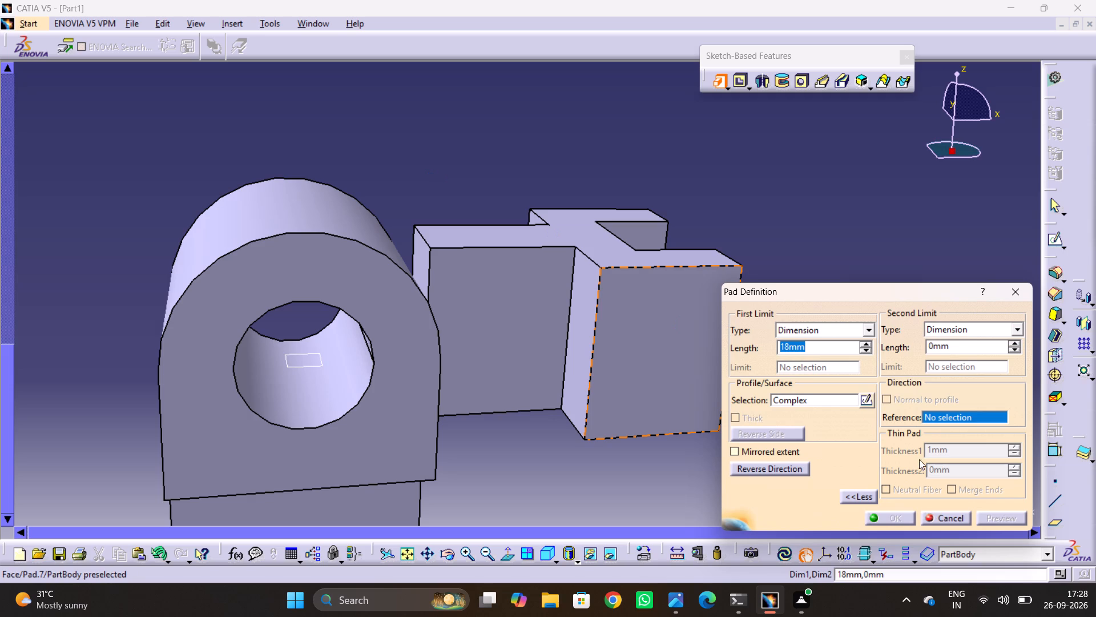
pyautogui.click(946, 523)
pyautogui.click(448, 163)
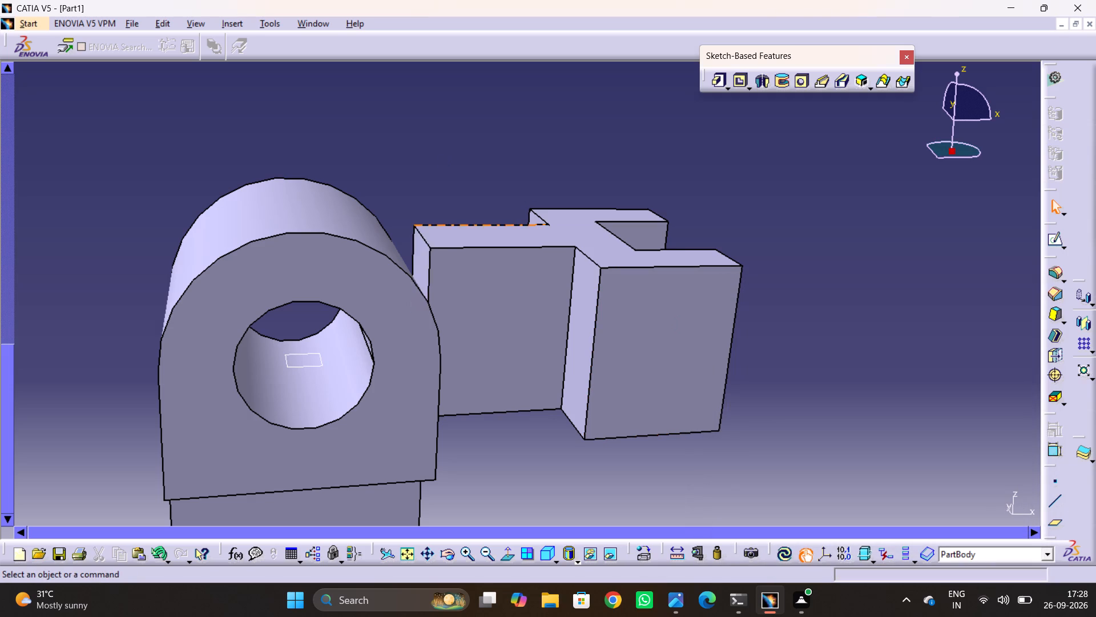
# Start a sketch on the arm's inner end face and project the face's top edge and both vertical edges into it.
pyautogui.click(420, 263)
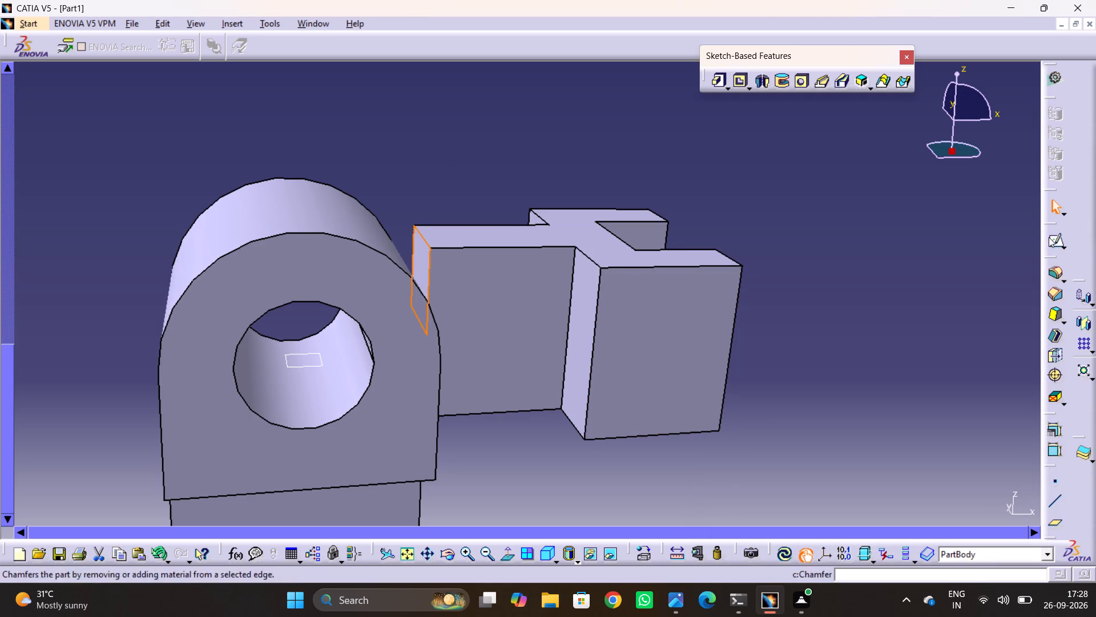
pyautogui.click(1054, 237)
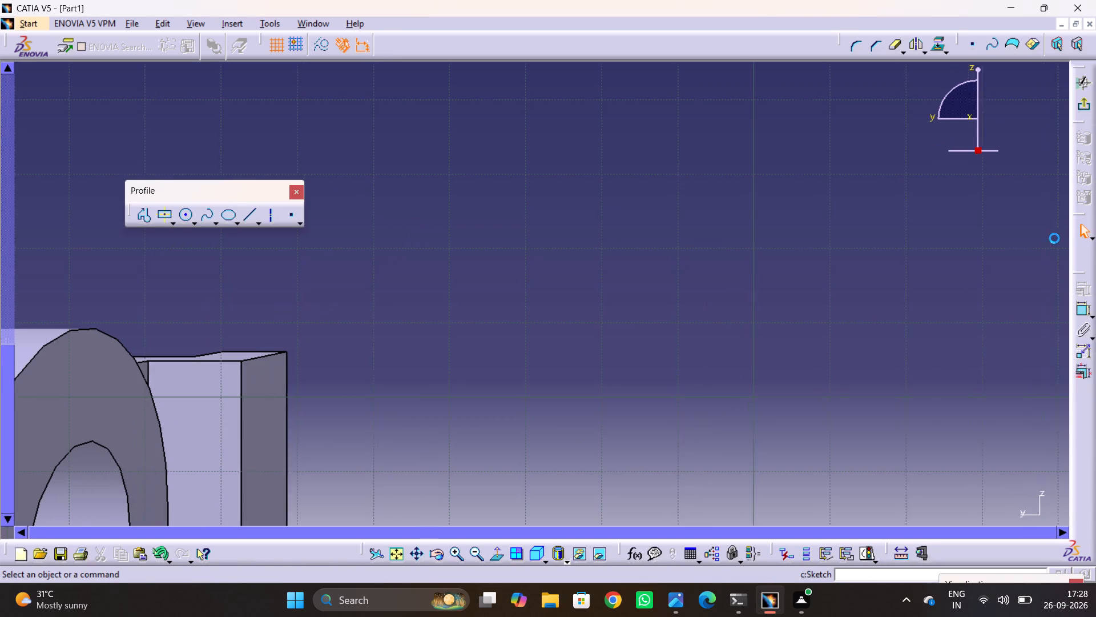
pyautogui.moveTo(428, 295); pyautogui.dragTo(325, 463, button='middle')
pyautogui.moveTo(428, 295); pyautogui.dragTo(325, 464)
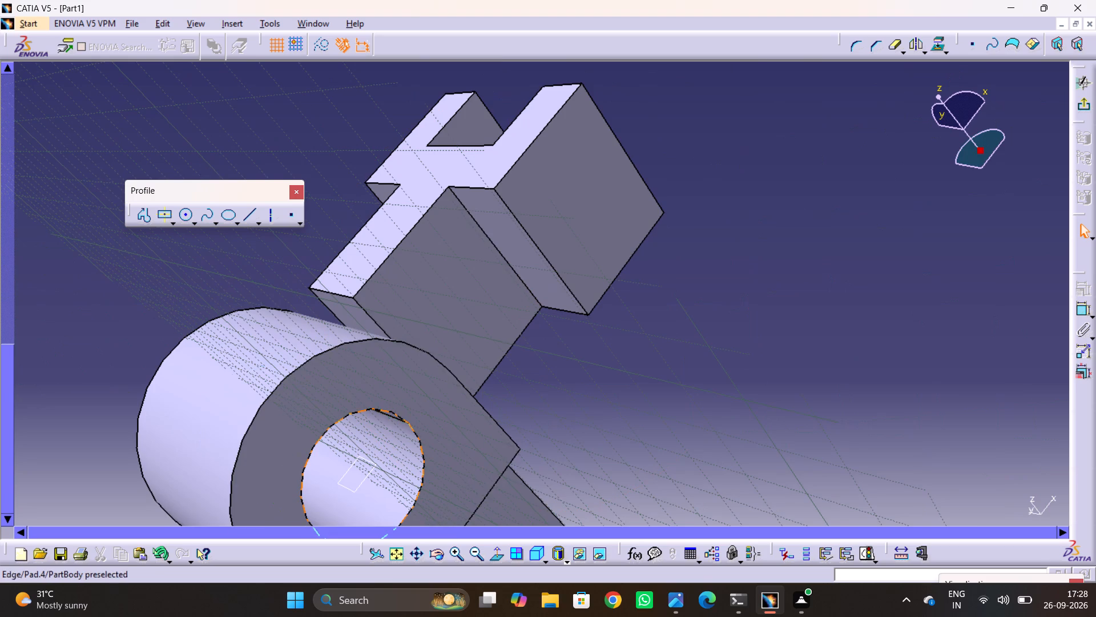
pyautogui.moveTo(349, 351); pyautogui.dragTo(408, 295, button='middle')
pyautogui.keyDown('ctrl'); pyautogui.moveTo(432, 270); pyautogui.dragTo(499, 183, button='middle'); pyautogui.keyUp('ctrl')
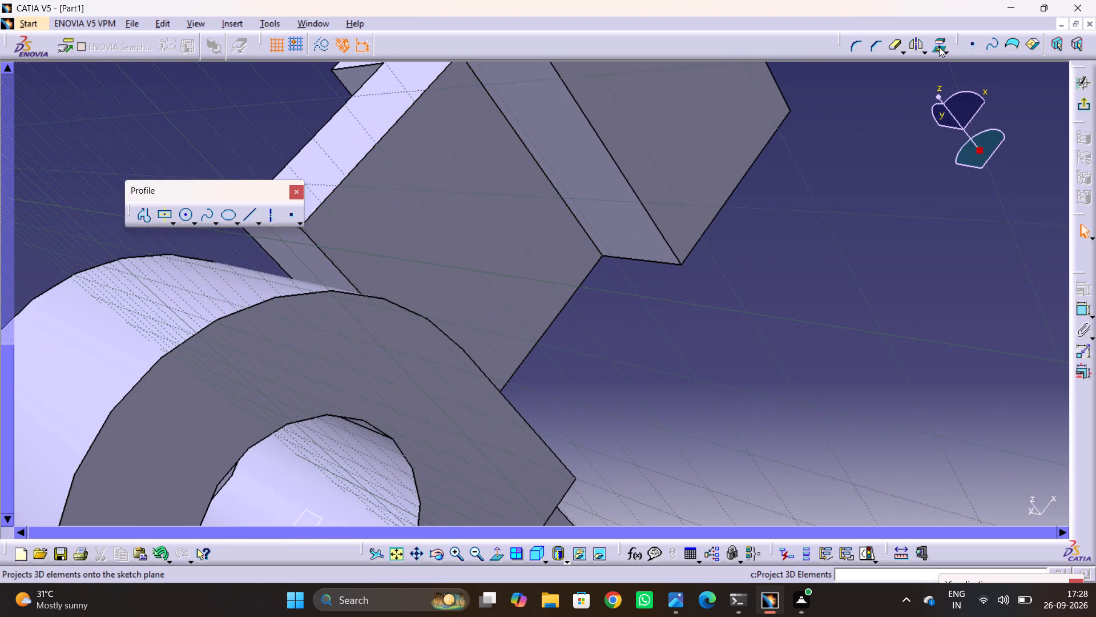
pyautogui.click(939, 47)
pyautogui.click(322, 253)
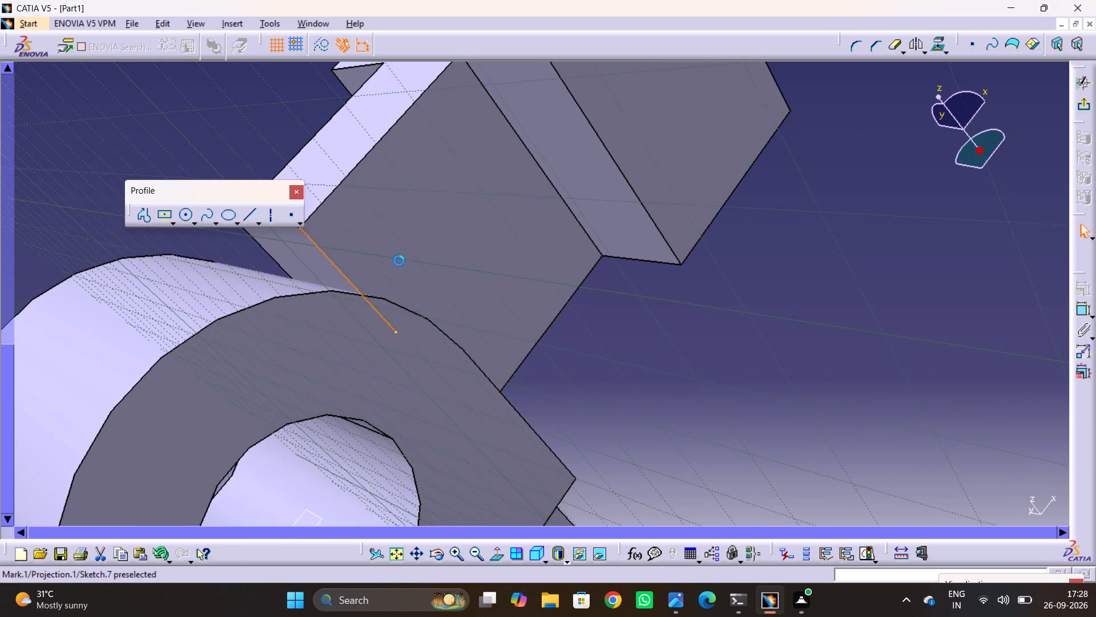
pyautogui.moveTo(404, 261); pyautogui.dragTo(574, 279, button='middle')
pyautogui.click(367, 238)
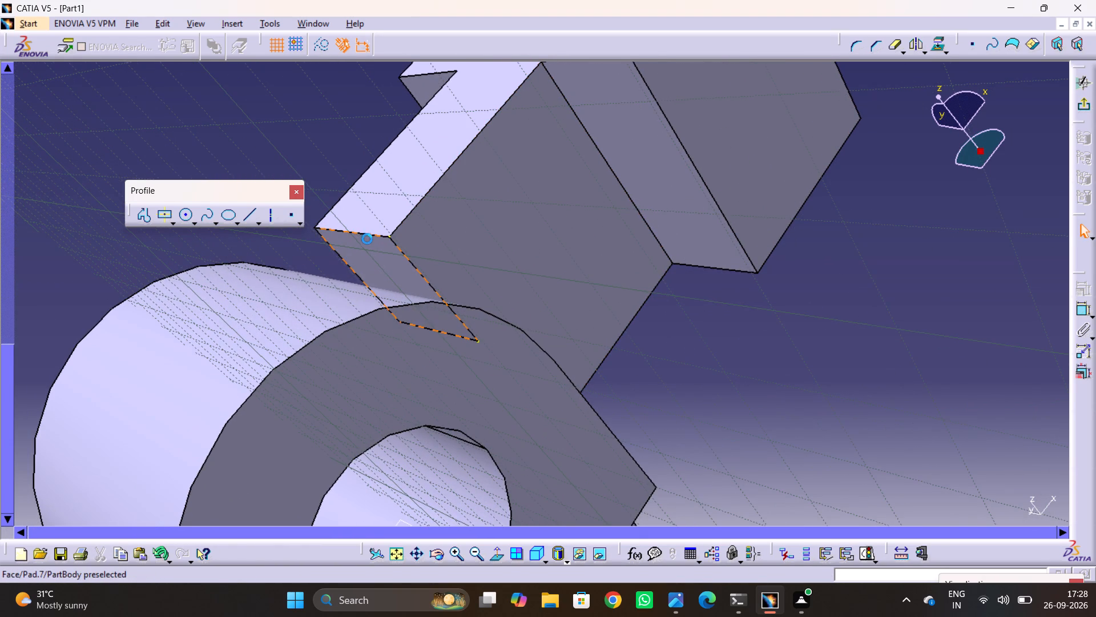
pyautogui.click(943, 391)
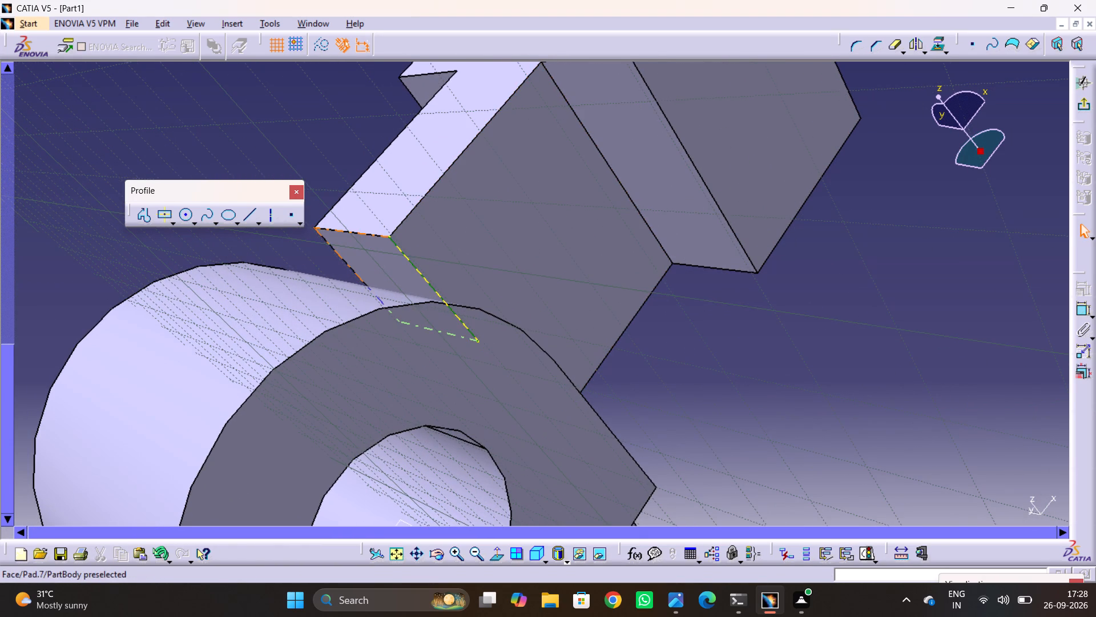
pyautogui.click(356, 233)
pyautogui.click(883, 315)
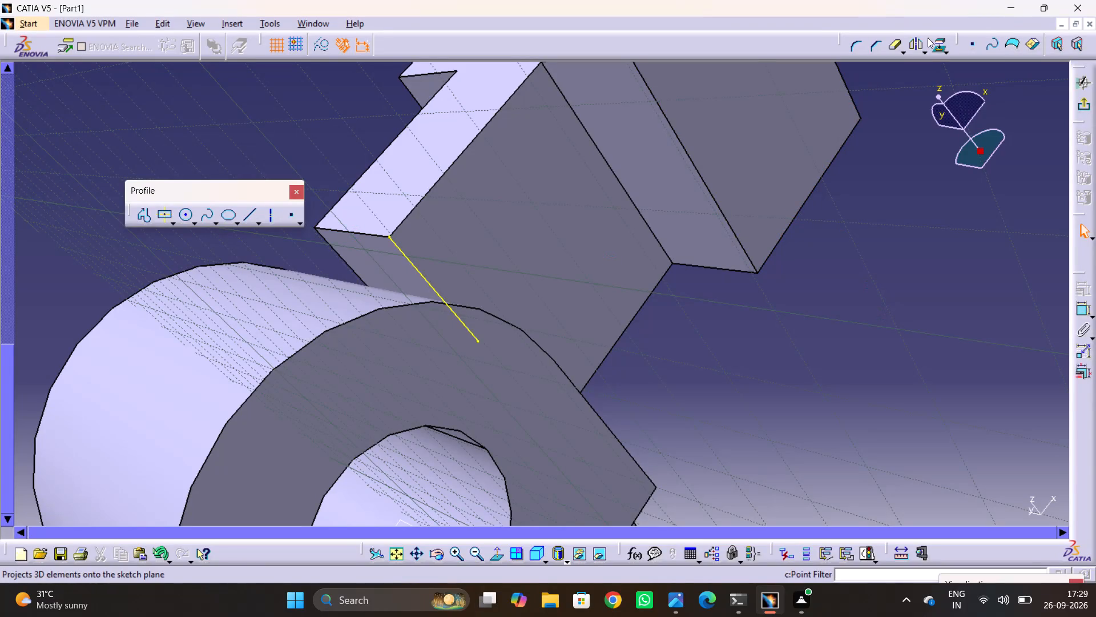
pyautogui.click(937, 41)
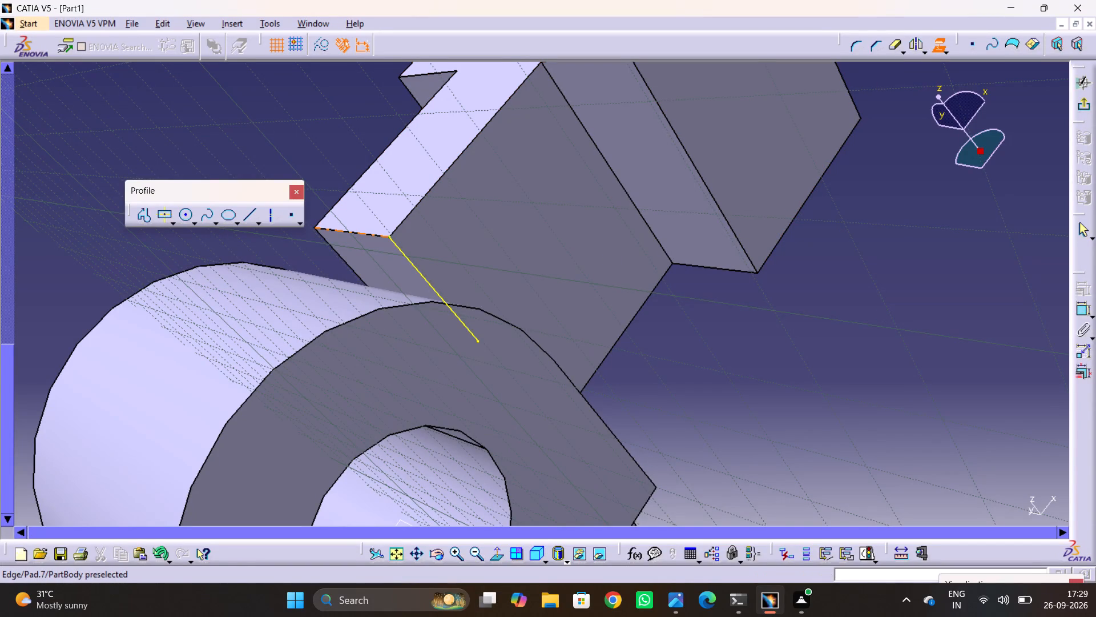
pyautogui.click(364, 235)
pyautogui.click(341, 258)
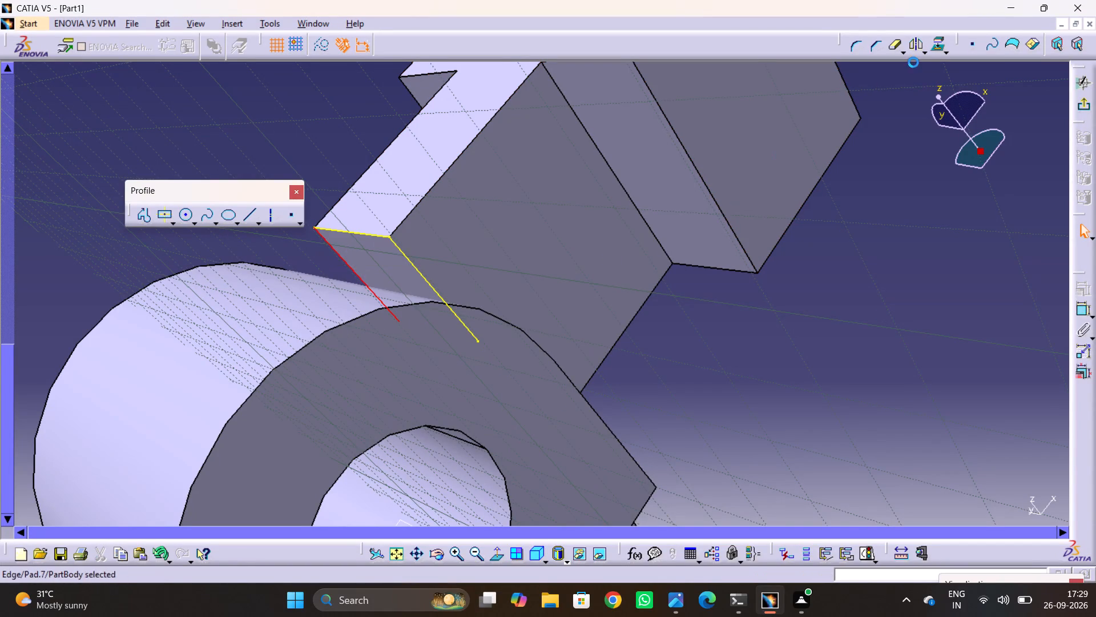
pyautogui.click(934, 43)
pyautogui.click(788, 341)
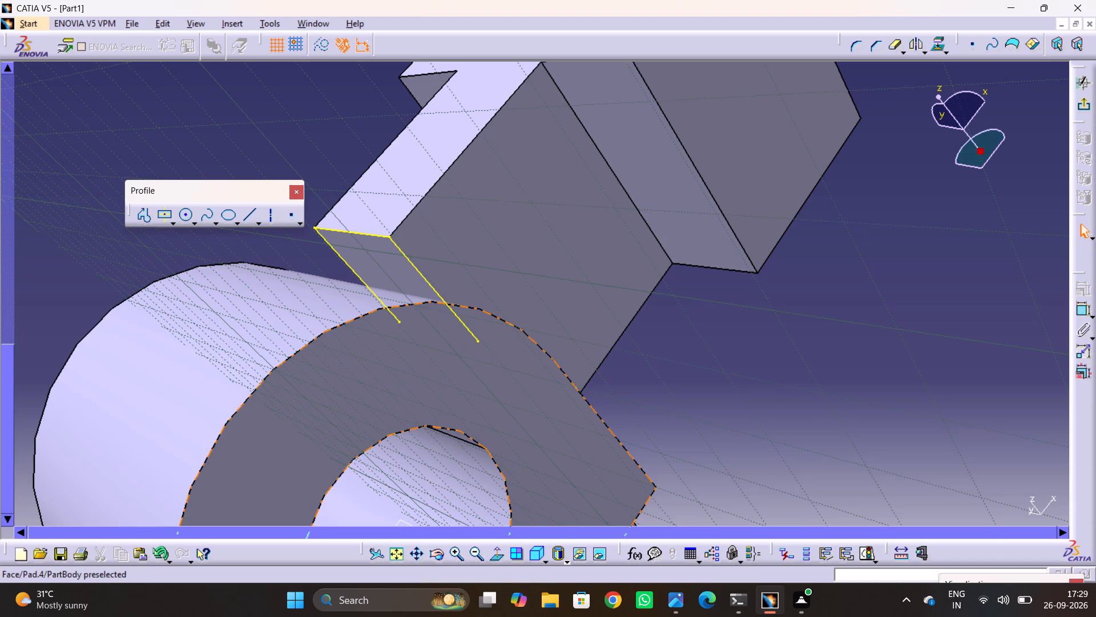
# Close the projected outline with a horizontal line joining the lower ends of the two vertical edges and exit the sketch.
pyautogui.click(248, 214)
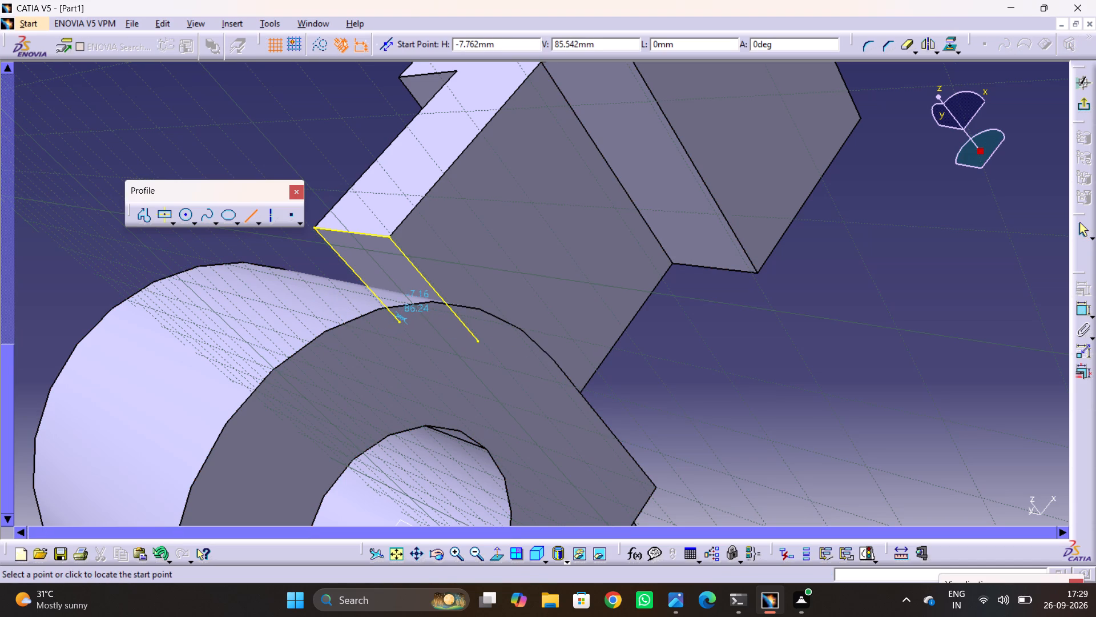
pyautogui.scroll(-2, 594, 400)
pyautogui.moveTo(589, 399); pyautogui.dragTo(399, 410, button='middle')
pyautogui.moveTo(589, 399); pyautogui.dragTo(399, 410)
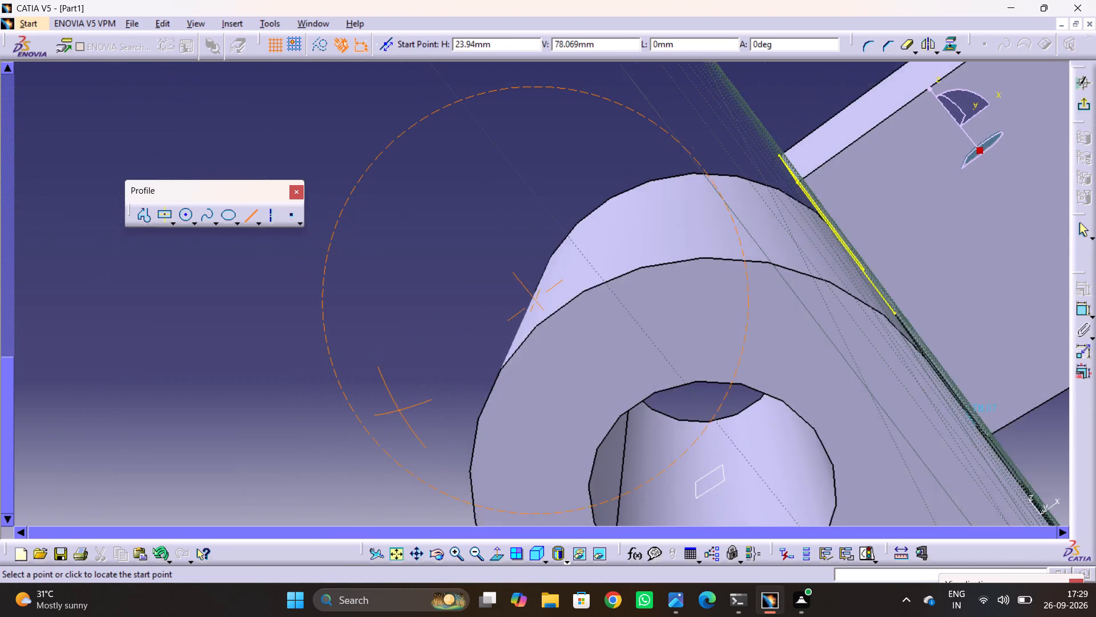
pyautogui.moveTo(399, 410); pyautogui.dragTo(538, 350)
pyautogui.moveTo(399, 410); pyautogui.dragTo(539, 350, button='middle')
pyautogui.moveTo(579, 374); pyautogui.dragTo(579, 316, button='middle')
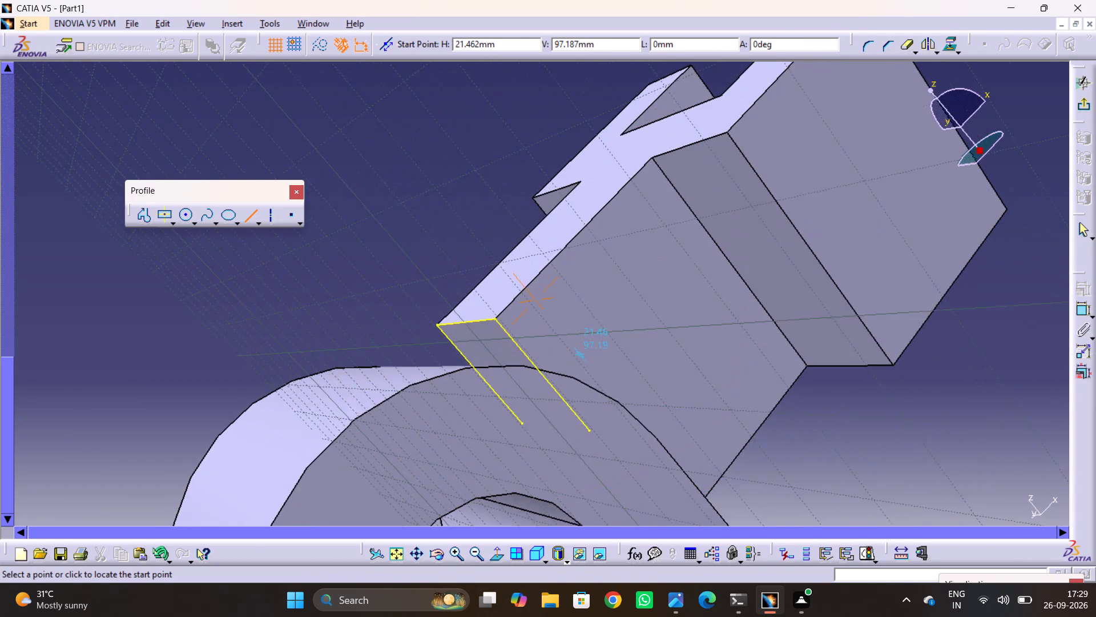
pyautogui.moveTo(579, 316); pyautogui.dragTo(581, 281, button='middle')
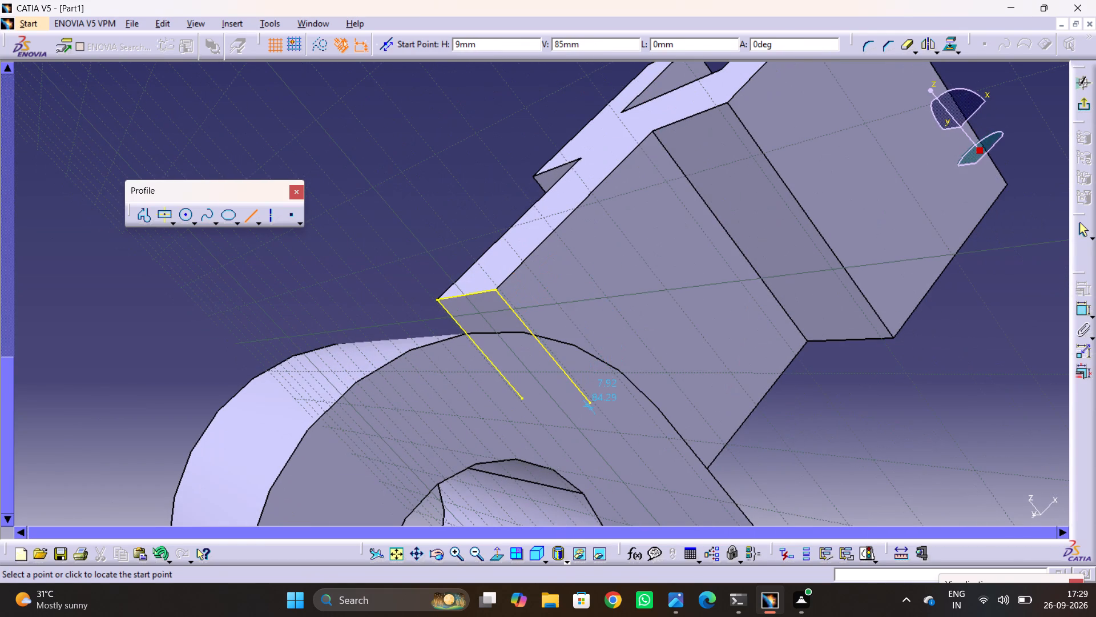
pyautogui.click(591, 404)
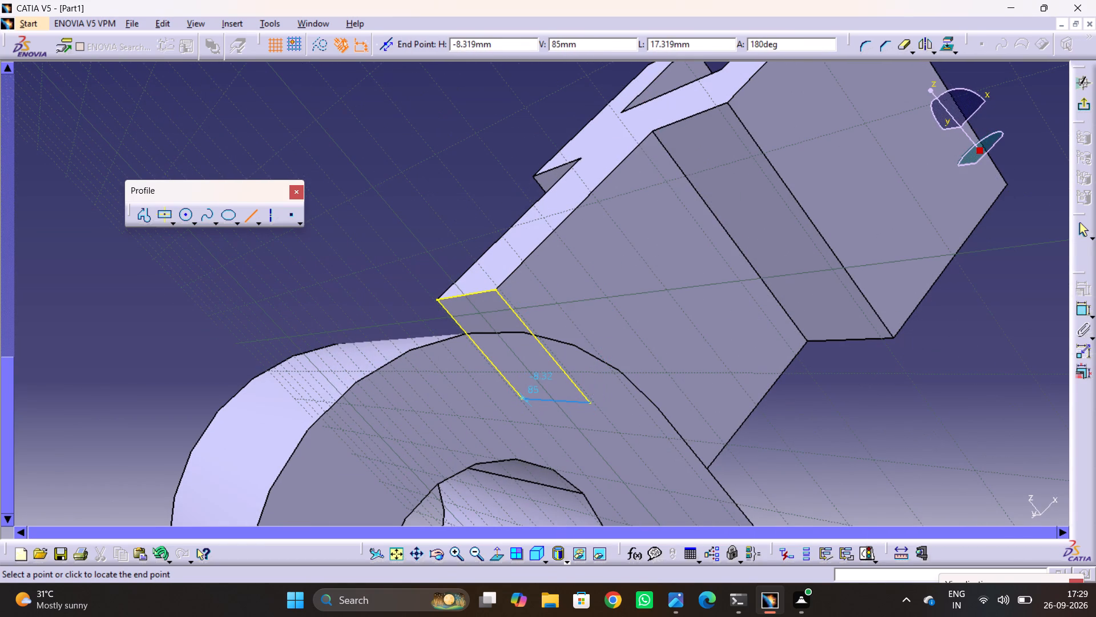
pyautogui.click(523, 398)
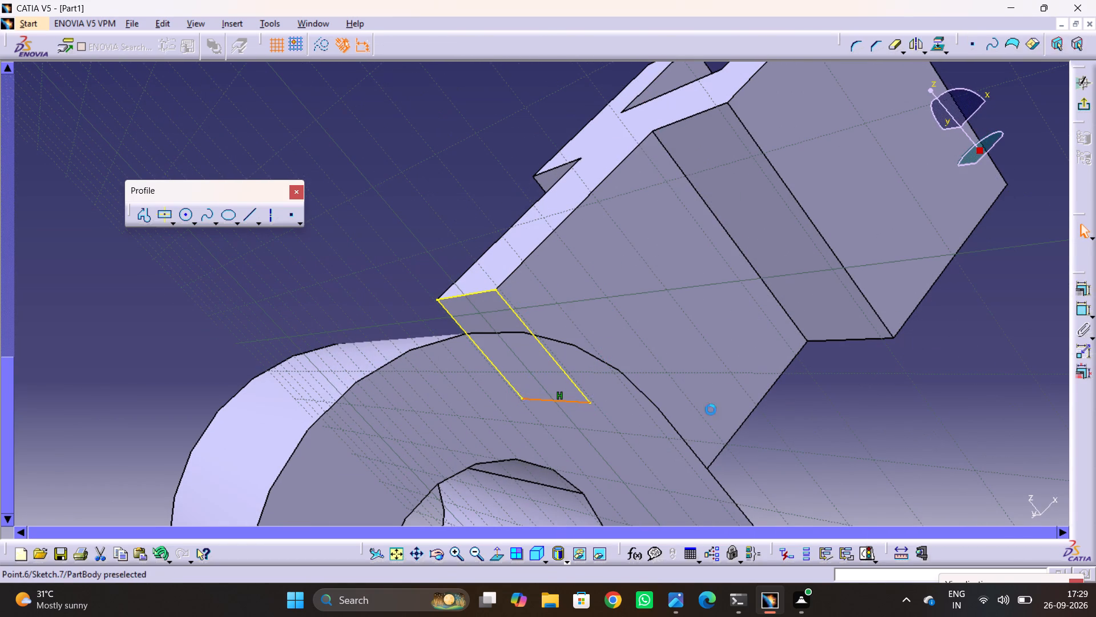
pyautogui.click(841, 408)
pyautogui.keyDown('ctrl'); pyautogui.moveTo(892, 346); pyautogui.dragTo(913, 364, button='middle'); pyautogui.keyUp('ctrl')
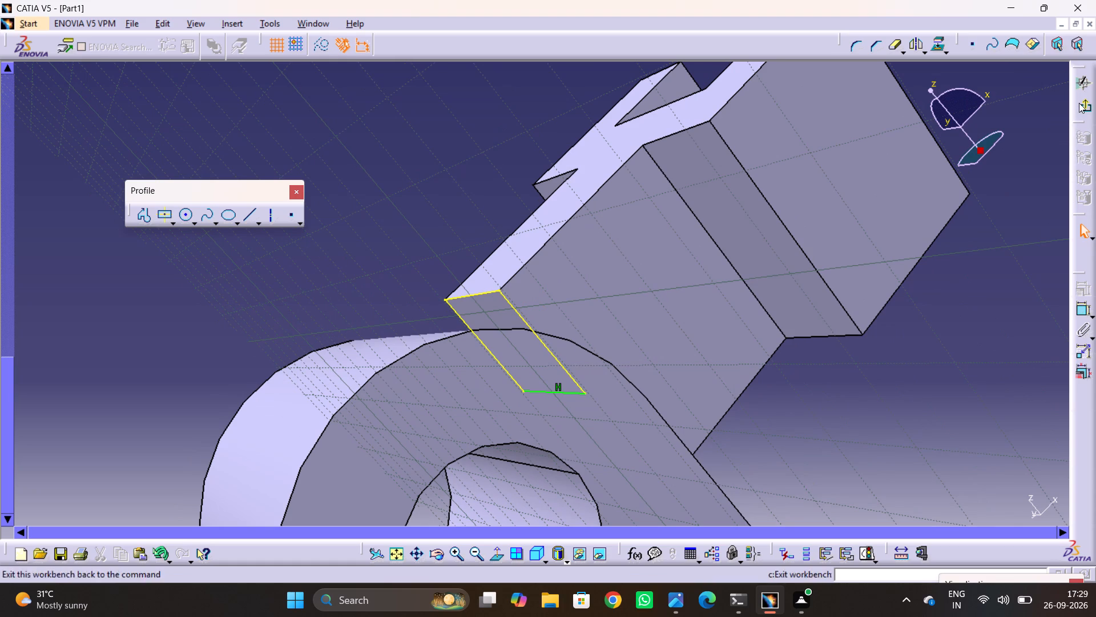
pyautogui.click(1079, 103)
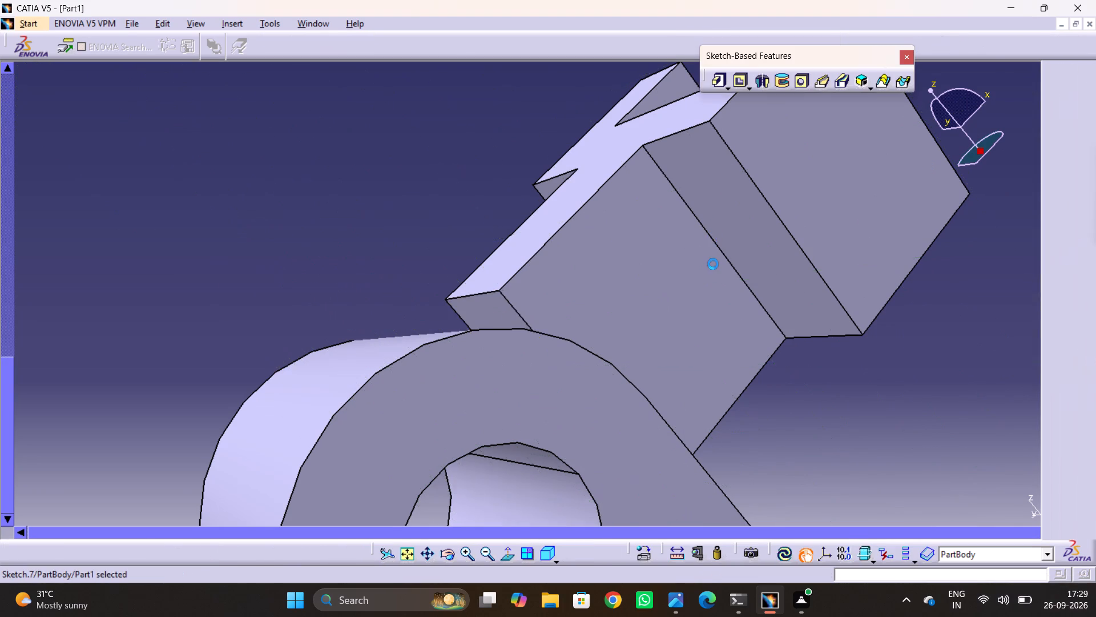
# Pad the arm end sketch with the Up to surface limit, ending at the boss's outer curved surface with 0 mm offset.
pyautogui.click(500, 172)
pyautogui.click(719, 88)
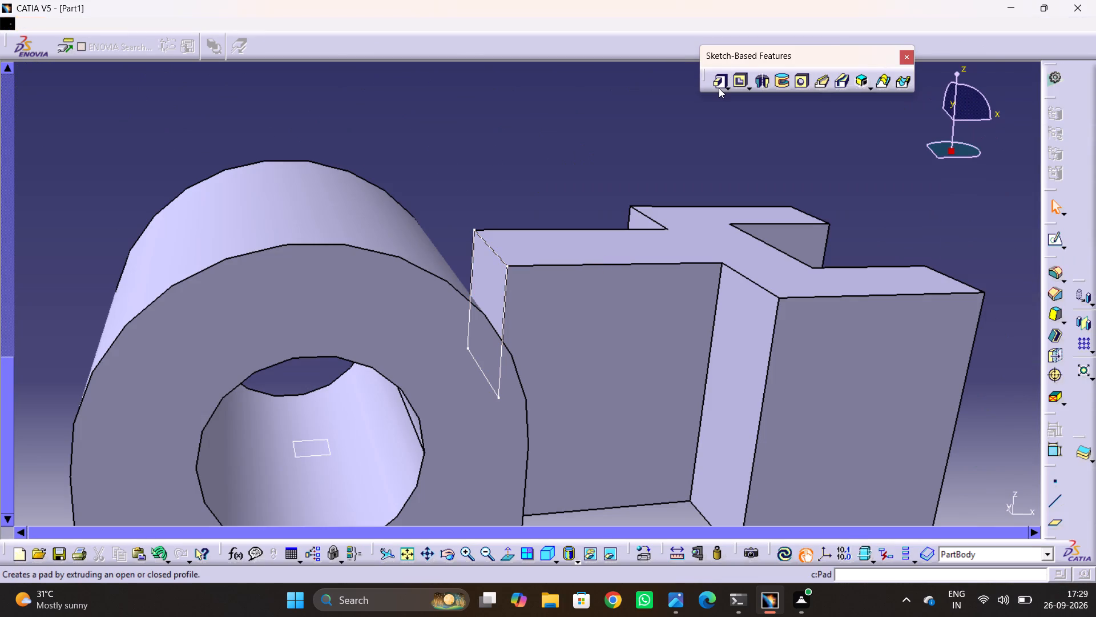
pyautogui.click(507, 283)
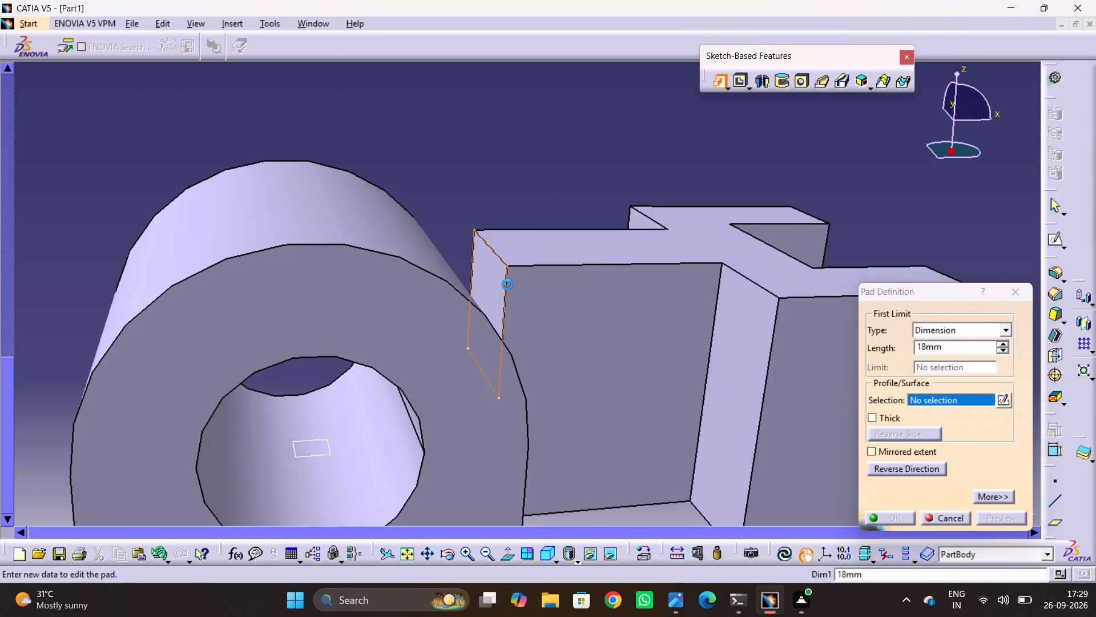
pyautogui.click(933, 327)
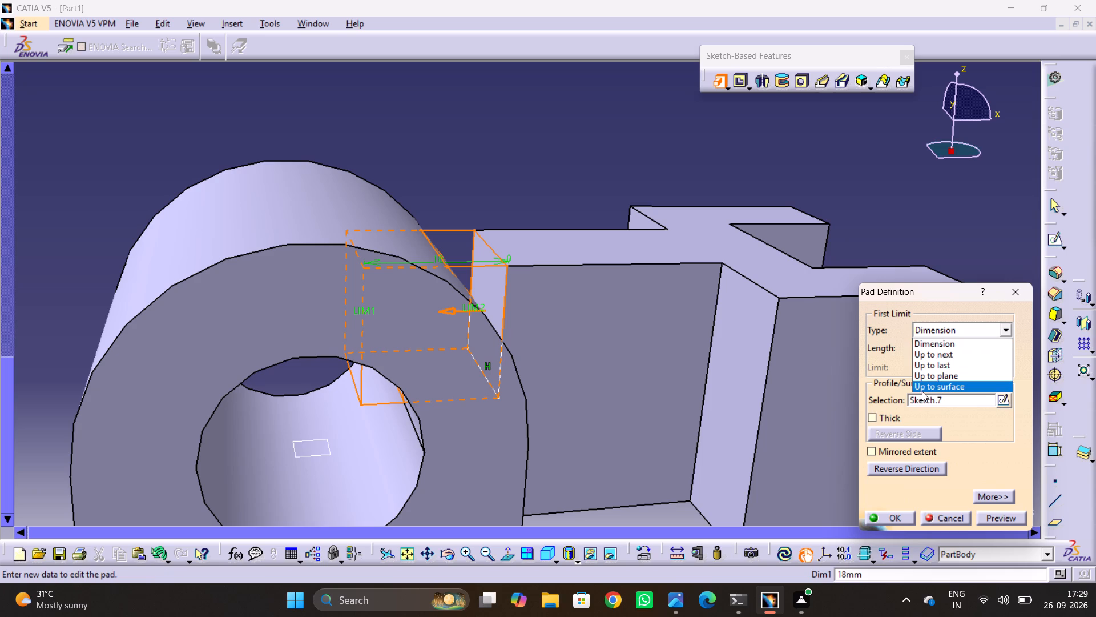
pyautogui.click(922, 391)
pyautogui.click(418, 255)
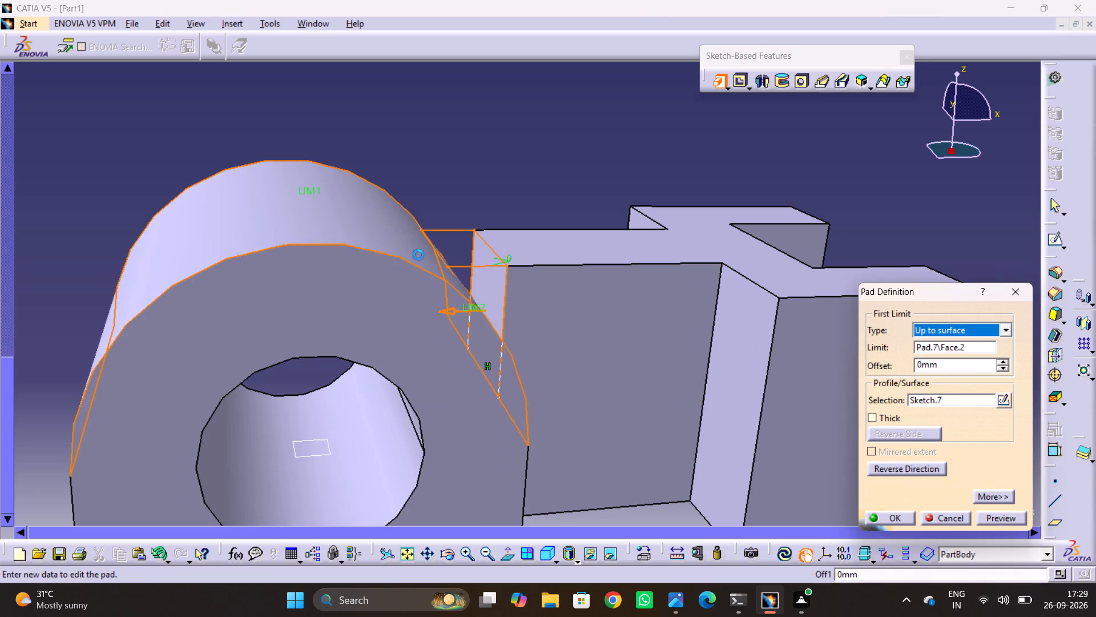
pyautogui.click(905, 512)
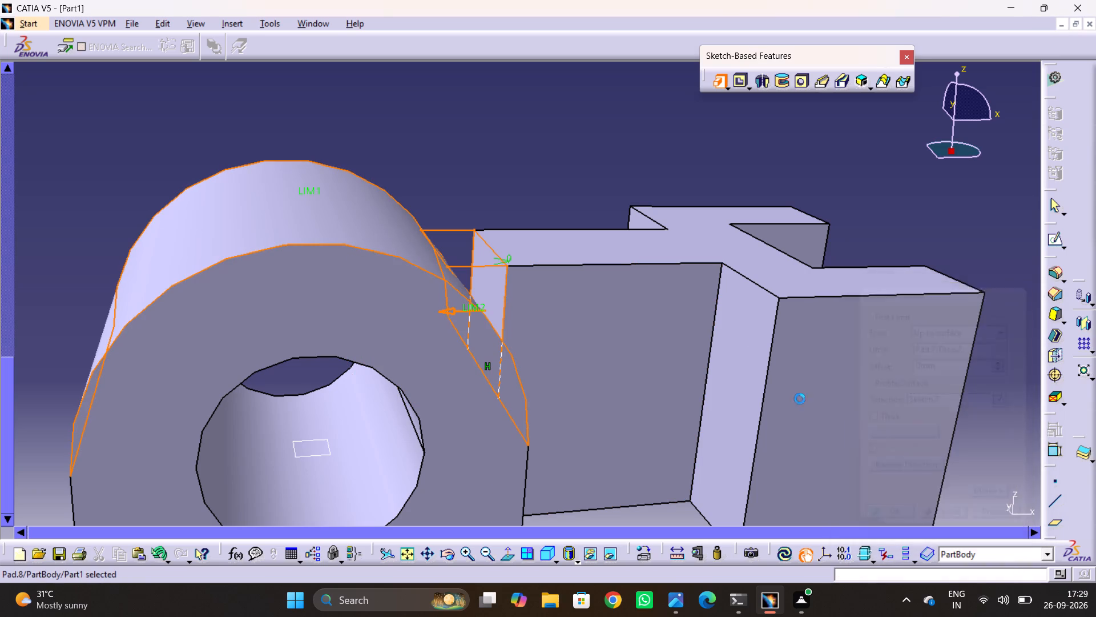
pyautogui.click(547, 175)
# Examine the junction of the arm and boss from several sides and compare the fork with drawing 4.jpg.
pyautogui.keyDown('ctrl'); pyautogui.moveTo(587, 223); pyautogui.dragTo(595, 312, button='middle'); pyautogui.keyUp('ctrl')
pyautogui.moveTo(564, 368); pyautogui.dragTo(565, 371, button='middle')
pyautogui.moveTo(565, 371); pyautogui.dragTo(565, 371)
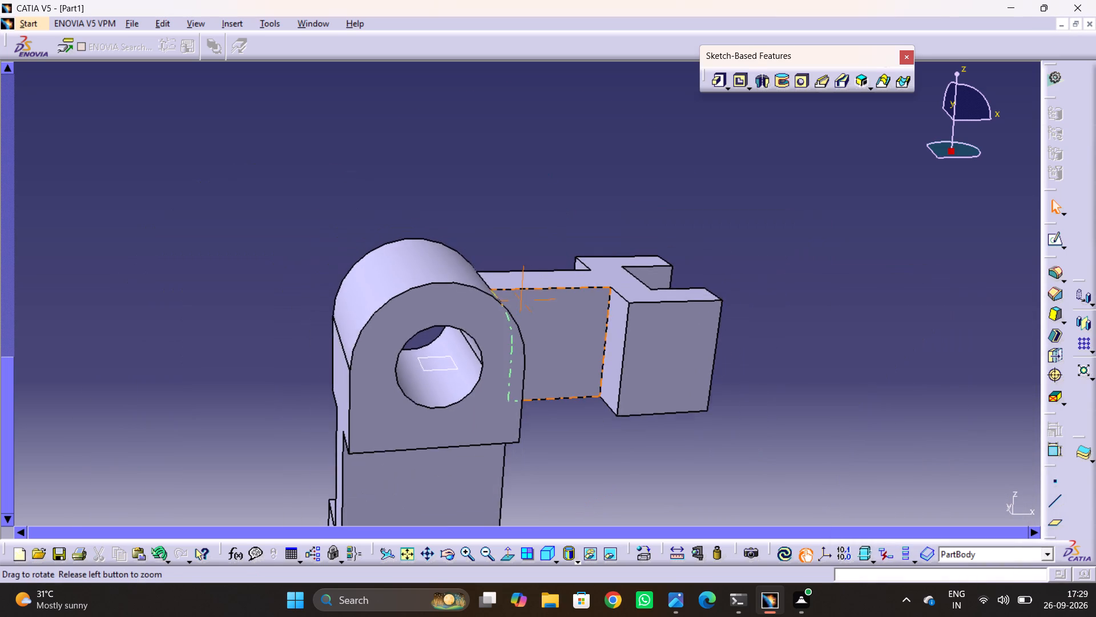
pyautogui.moveTo(565, 371); pyautogui.dragTo(434, 276, button='middle')
pyautogui.moveTo(565, 371); pyautogui.dragTo(422, 272)
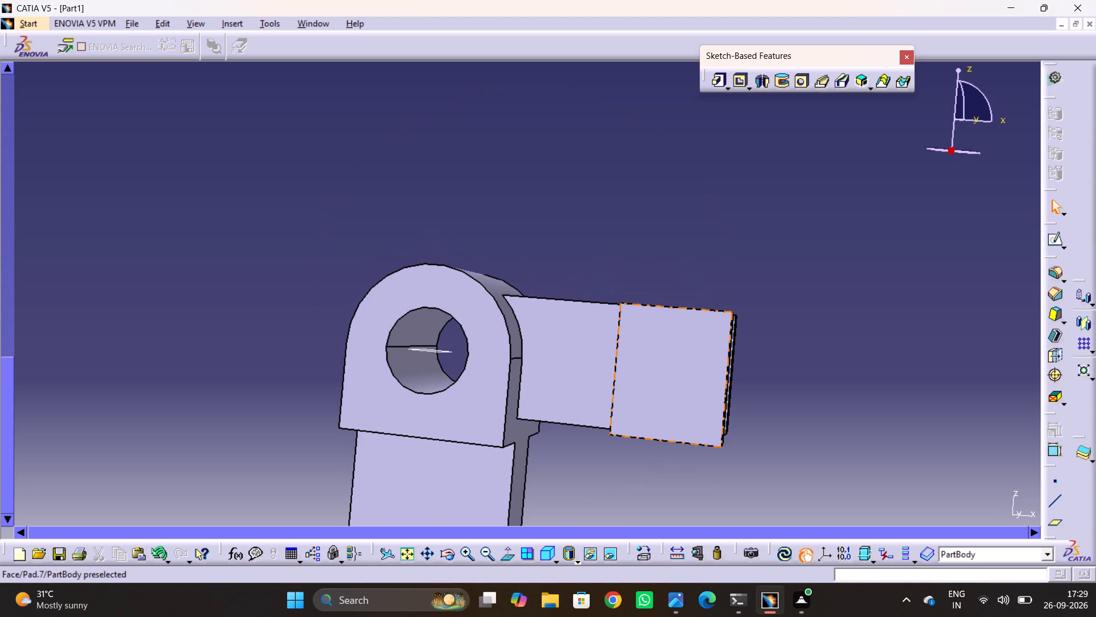
pyautogui.moveTo(692, 359); pyautogui.dragTo(288, 281, button='middle')
pyautogui.moveTo(692, 359); pyautogui.dragTo(288, 281)
pyautogui.moveTo(495, 368); pyautogui.dragTo(538, 283, button='middle')
pyautogui.moveTo(496, 368); pyautogui.dragTo(538, 283)
pyautogui.hotkey('alt', 'Tab')
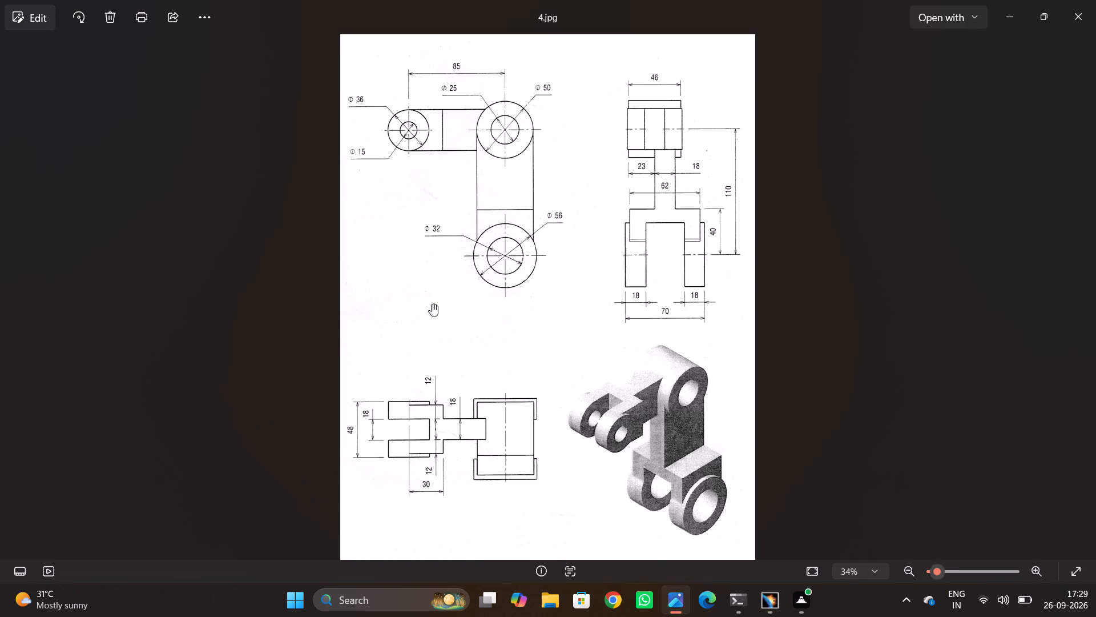
pyautogui.hotkey('alt', 'Tab')
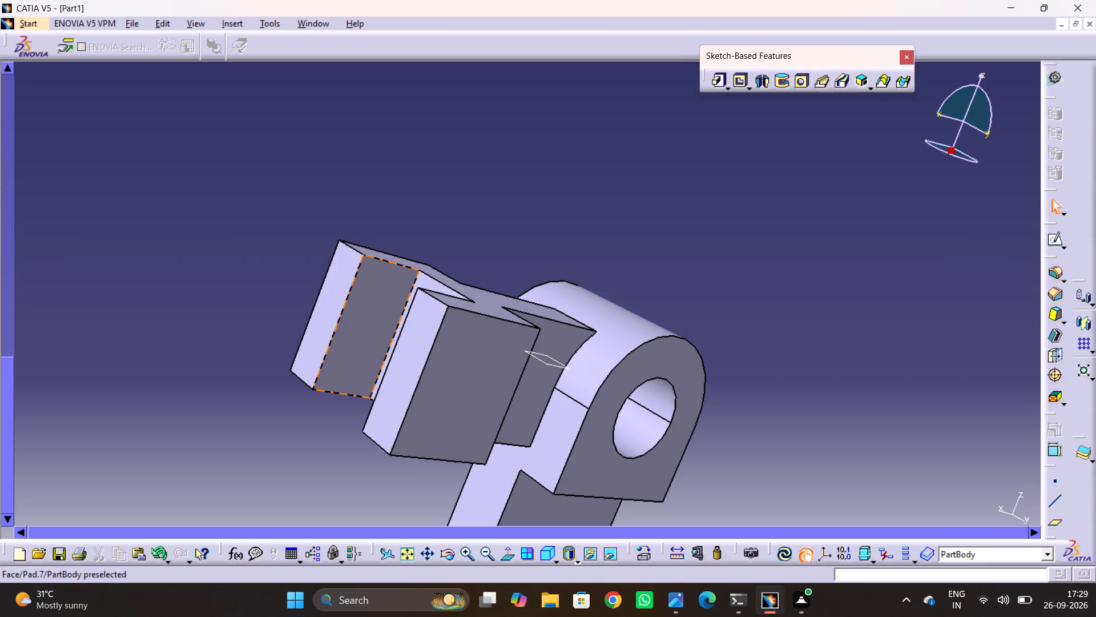
# Start a sketch on the slot-side face of the fork's far prong and draw a circle about 17 mm in diameter beyond its free end.
pyautogui.moveTo(371, 329); pyautogui.dragTo(366, 329)
pyautogui.click(1047, 242)
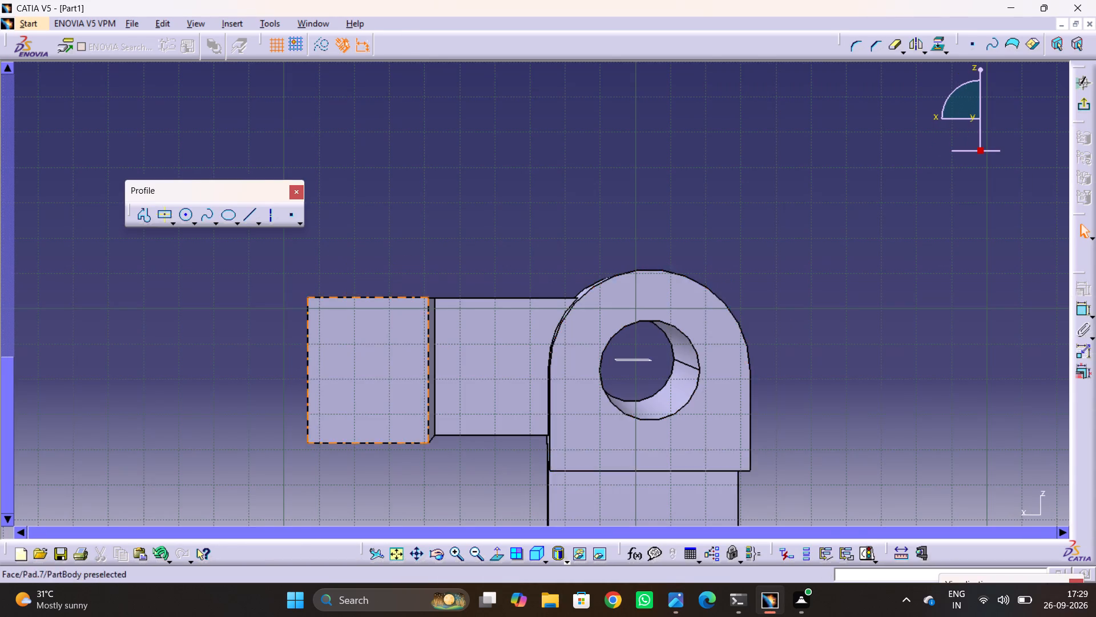
pyautogui.keyDown('ctrl'); pyautogui.moveTo(406, 332); pyautogui.dragTo(437, 298, button='middle'); pyautogui.keyUp('ctrl')
pyautogui.moveTo(481, 328); pyautogui.dragTo(672, 272, button='middle')
pyautogui.moveTo(664, 282); pyautogui.dragTo(710, 387, button='middle')
pyautogui.moveTo(663, 282); pyautogui.dragTo(710, 387)
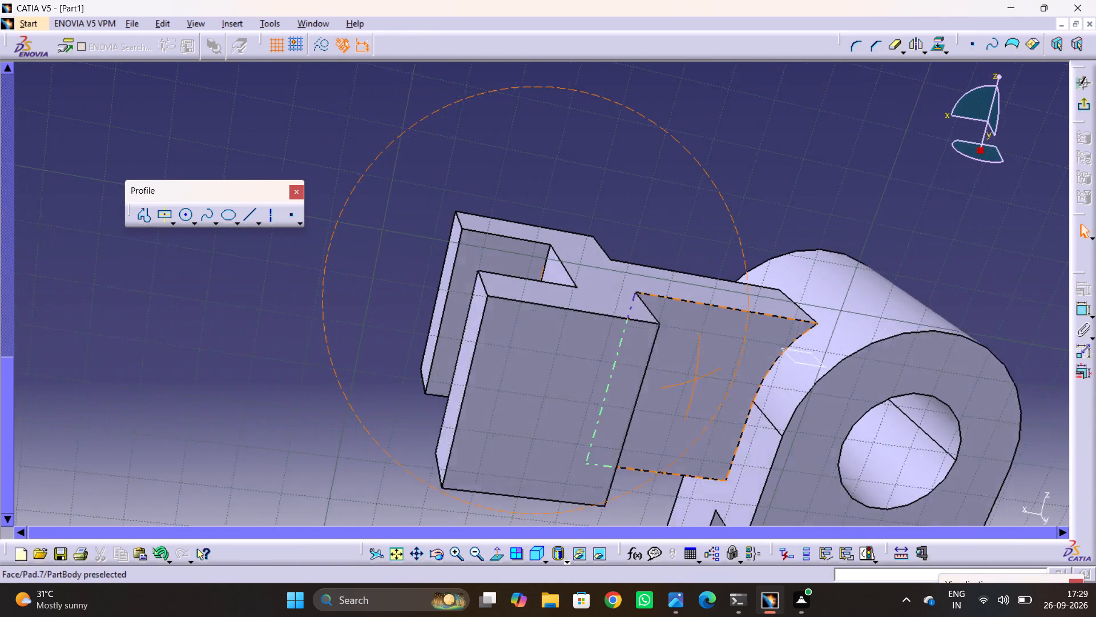
pyautogui.click(189, 217)
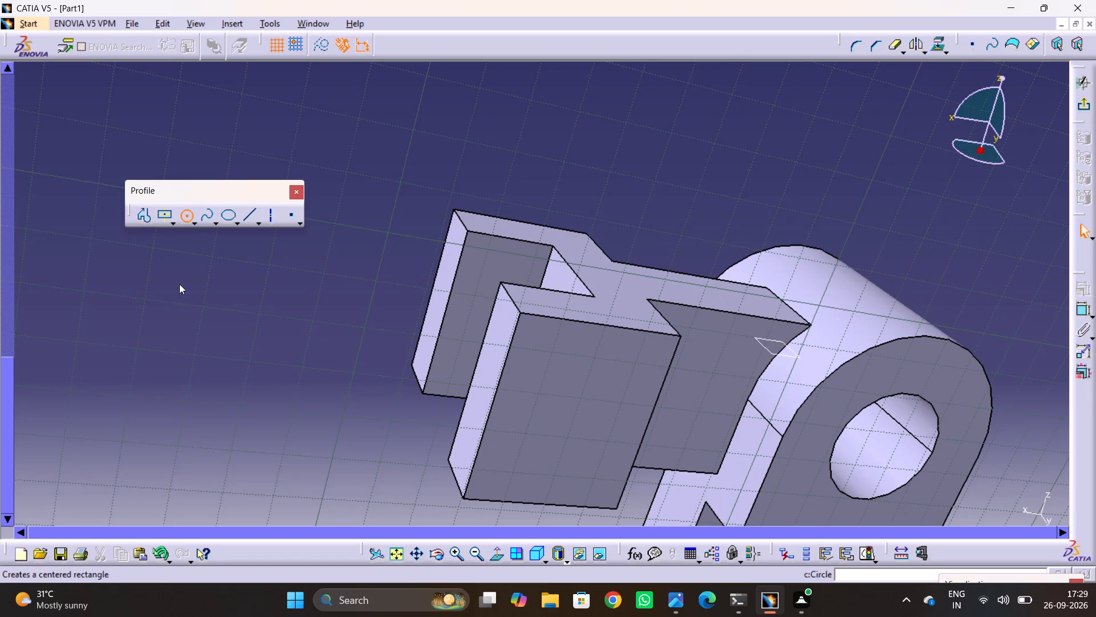
pyautogui.click(273, 308)
pyautogui.click(311, 331)
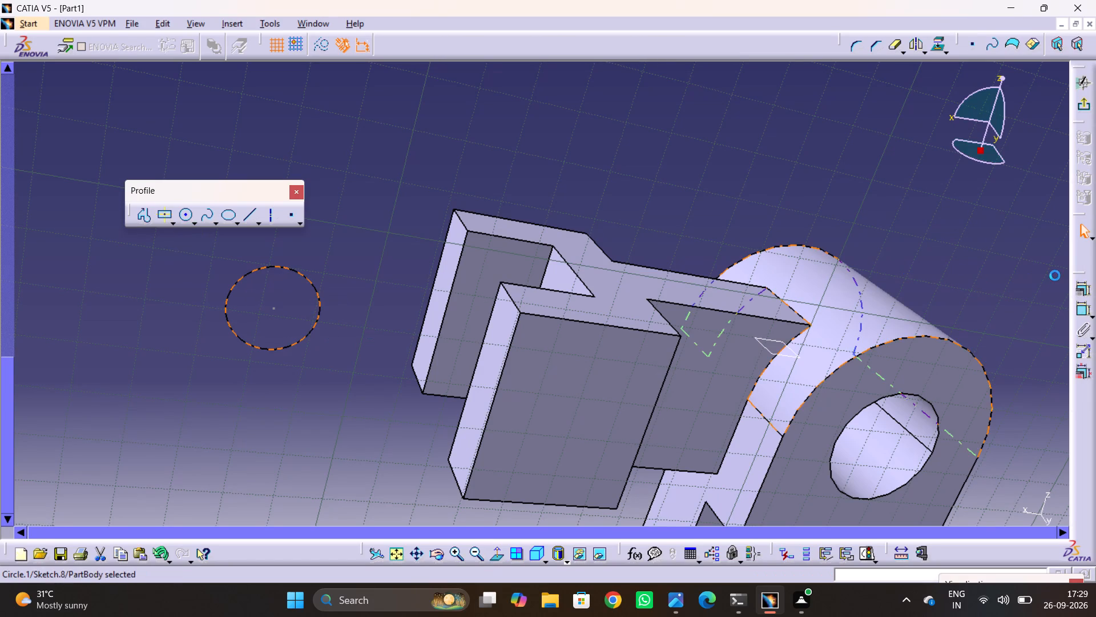
# Dimension the circle's diameter and set it to 36 mm.
pyautogui.click(1089, 311)
pyautogui.click(1067, 331)
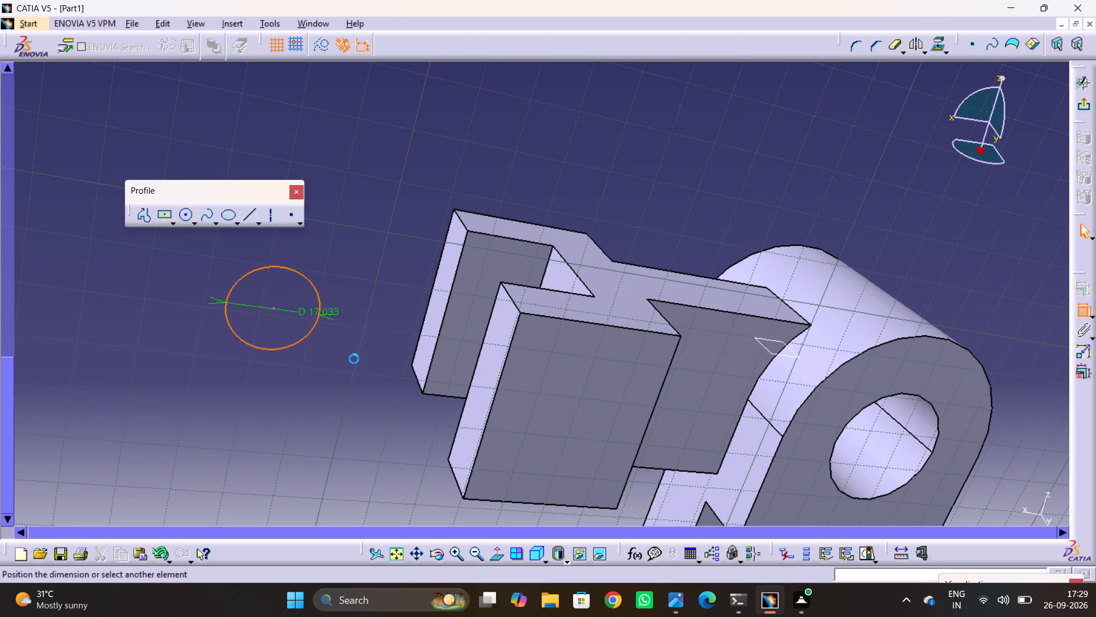
pyautogui.click(127, 286)
pyautogui.click(172, 285)
pyautogui.click(172, 285)
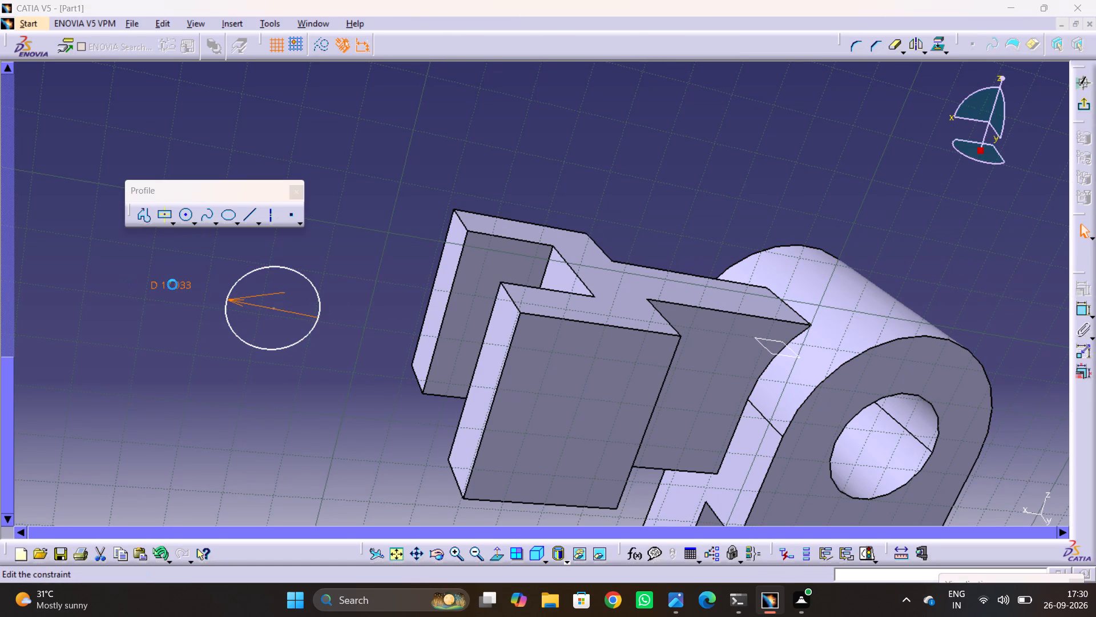
pyautogui.hotkey('alt', 'Tab')
pyautogui.hotkey('alt', 'Tab')
pyautogui.doubleClick(172, 285)
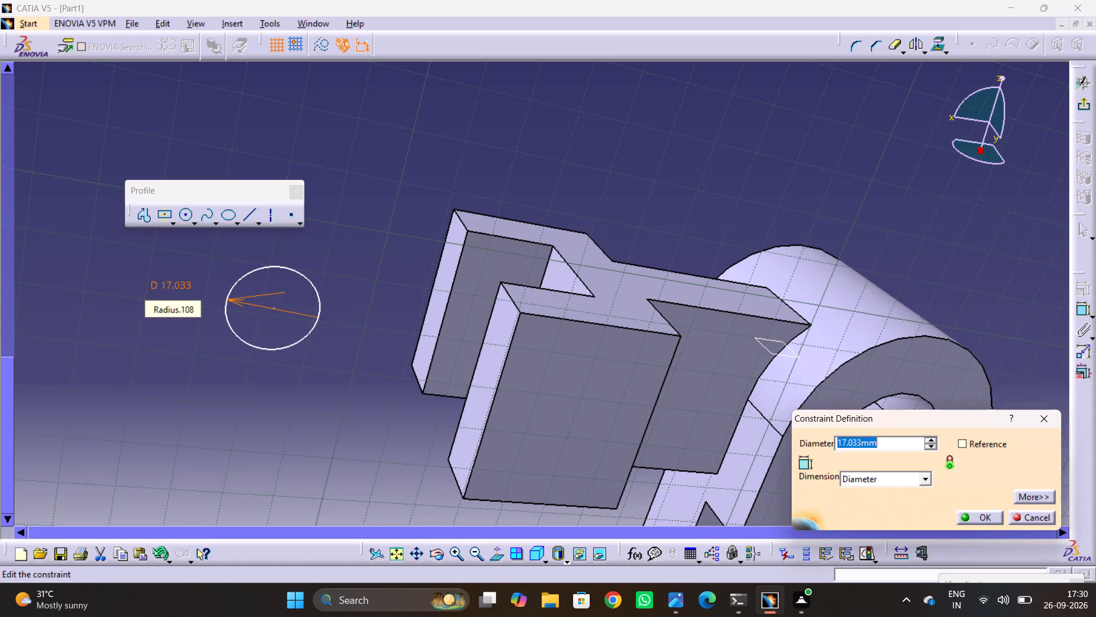
pyautogui.write('36')
pyautogui.press('Return')
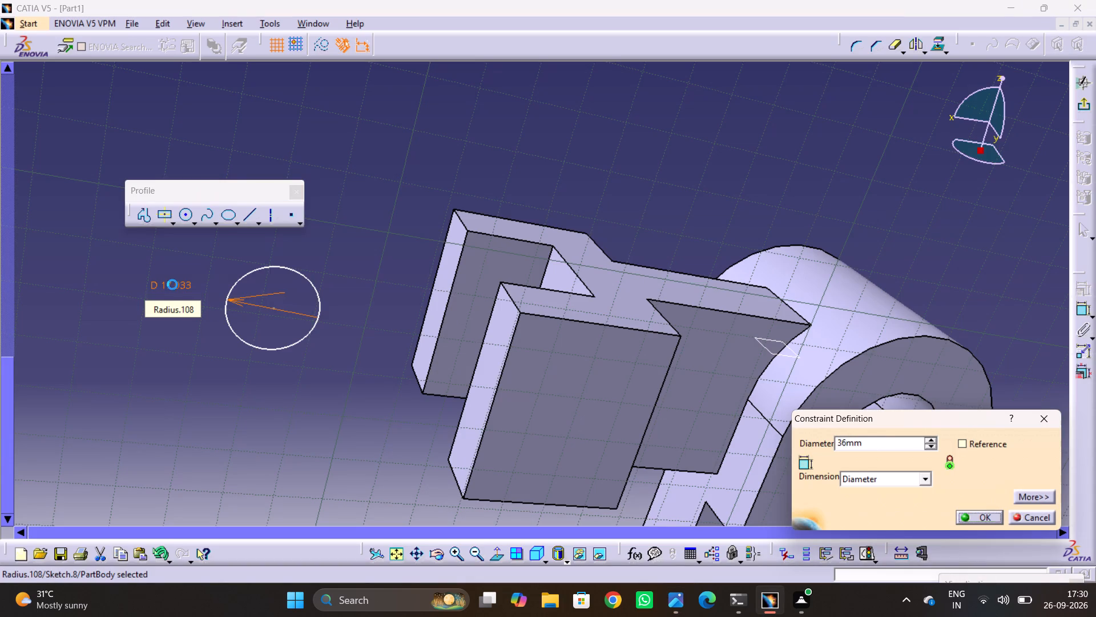
pyautogui.click(439, 179)
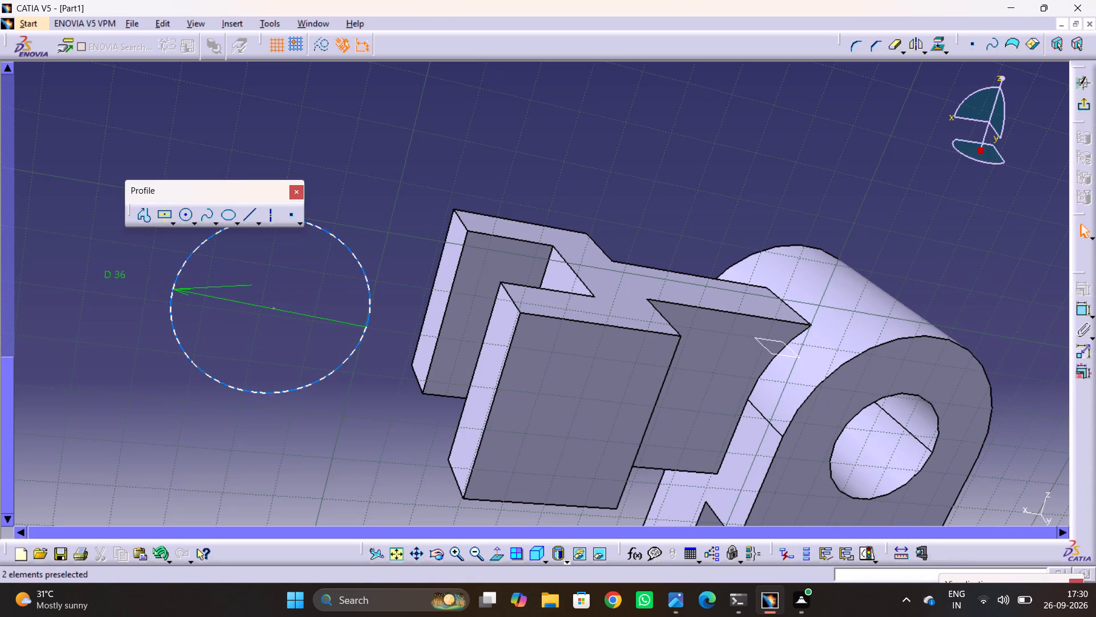
# Constrain the 36 mm circle's centre to be coincident with the horizontal reference plane at the boss.
pyautogui.hotkey('alt', 'Tab')
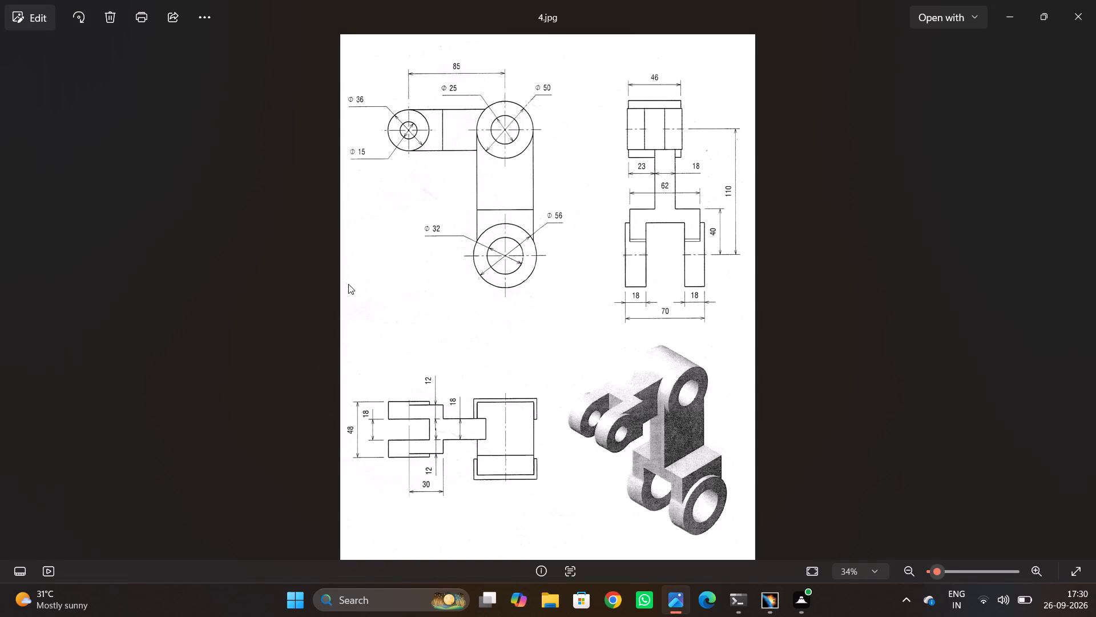
pyautogui.hotkey('alt', 'Tab')
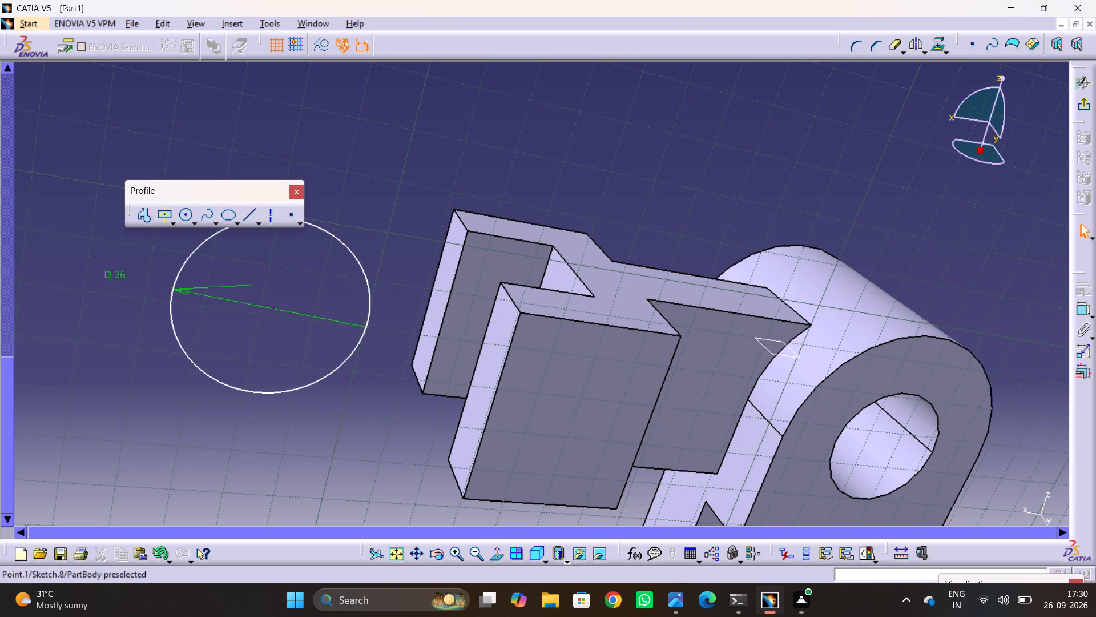
pyautogui.click(273, 311)
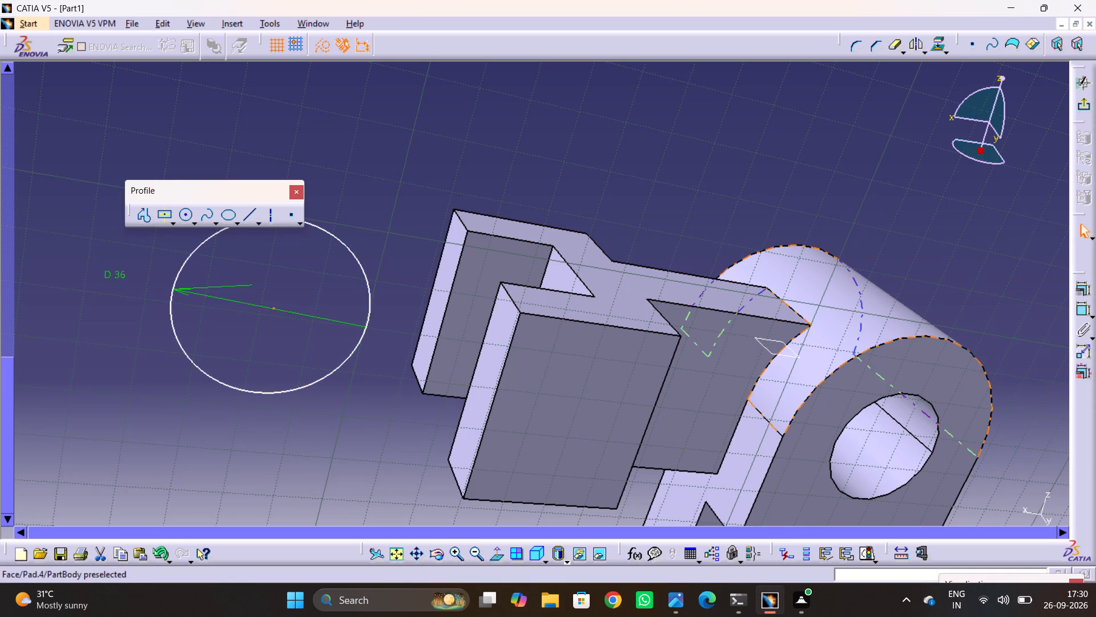
pyautogui.click(789, 356)
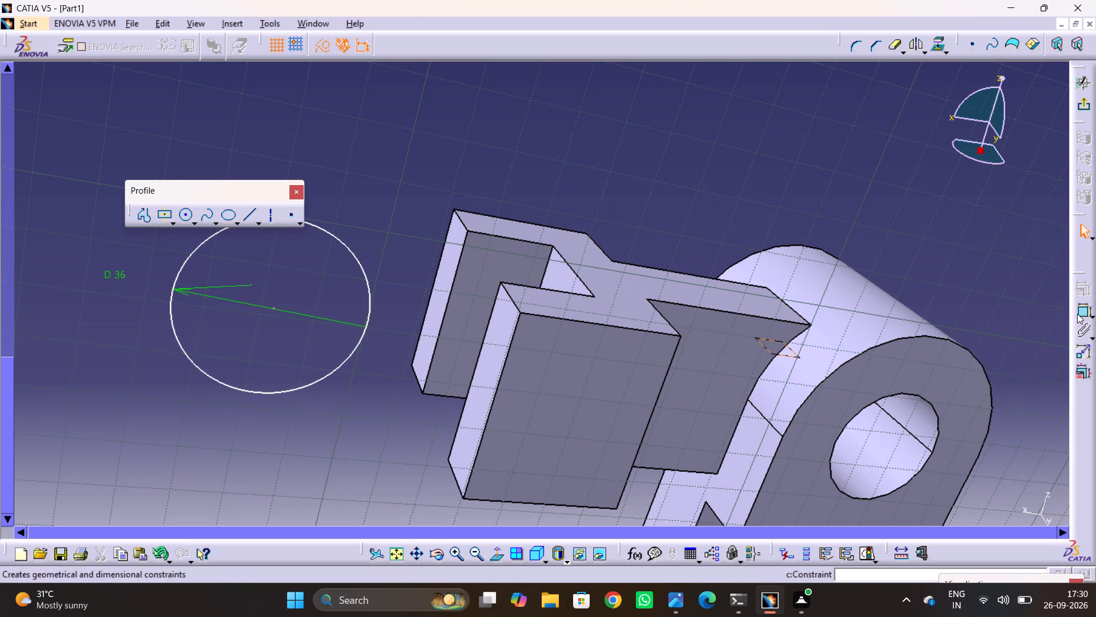
pyautogui.keyDown('ctrl'); pyautogui.click(273, 309); pyautogui.keyUp('ctrl')
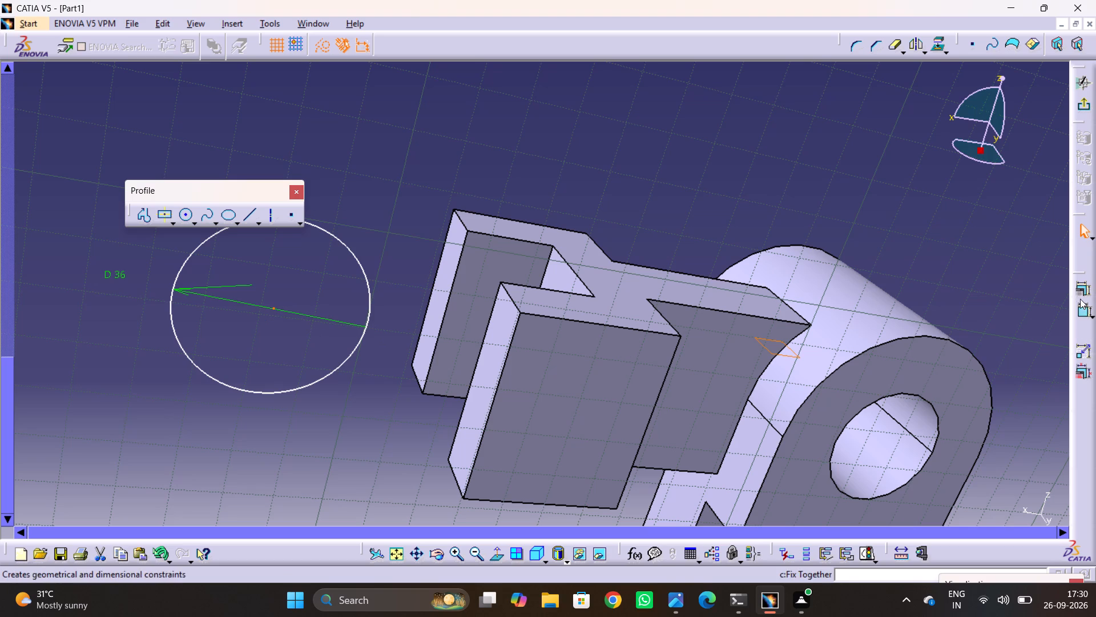
pyautogui.click(1079, 295)
pyautogui.click(296, 159)
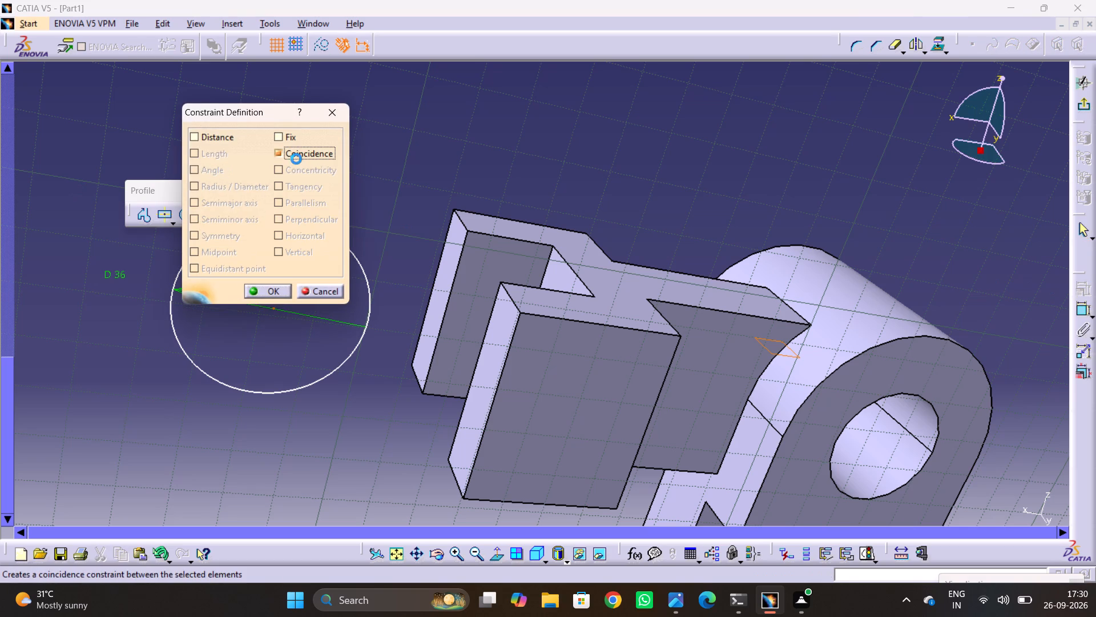
pyautogui.click(263, 290)
# Dimension the circle centre's distance from the sketch's vertical axis and set it to 85 mm, as in drawing 4.jpg.
pyautogui.hotkey('alt', 'Tab')
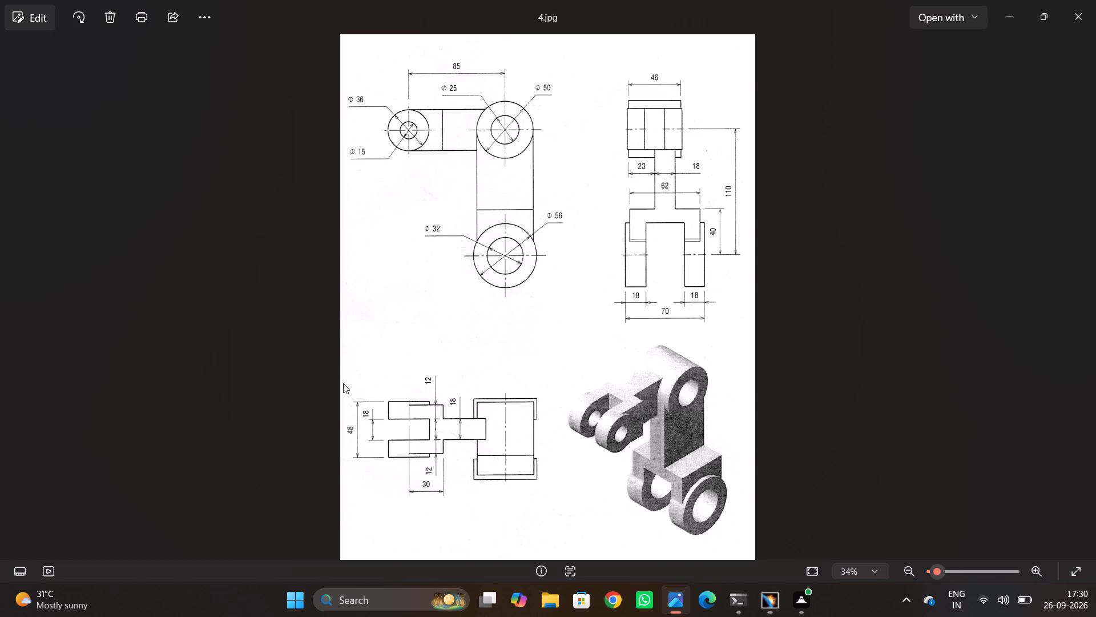
pyautogui.hotkey('alt', 'Tab')
pyautogui.click(1085, 312)
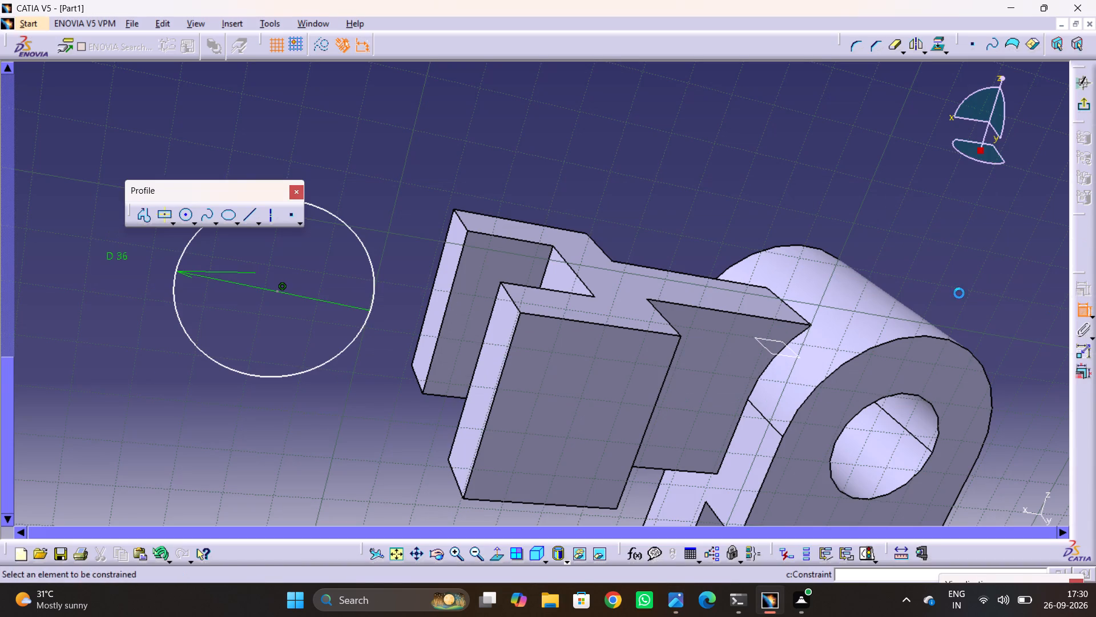
pyautogui.click(273, 293)
pyautogui.keyDown('ctrl'); pyautogui.moveTo(711, 235); pyautogui.dragTo(716, 335, button='middle'); pyautogui.keyUp('ctrl')
pyautogui.click(611, 413)
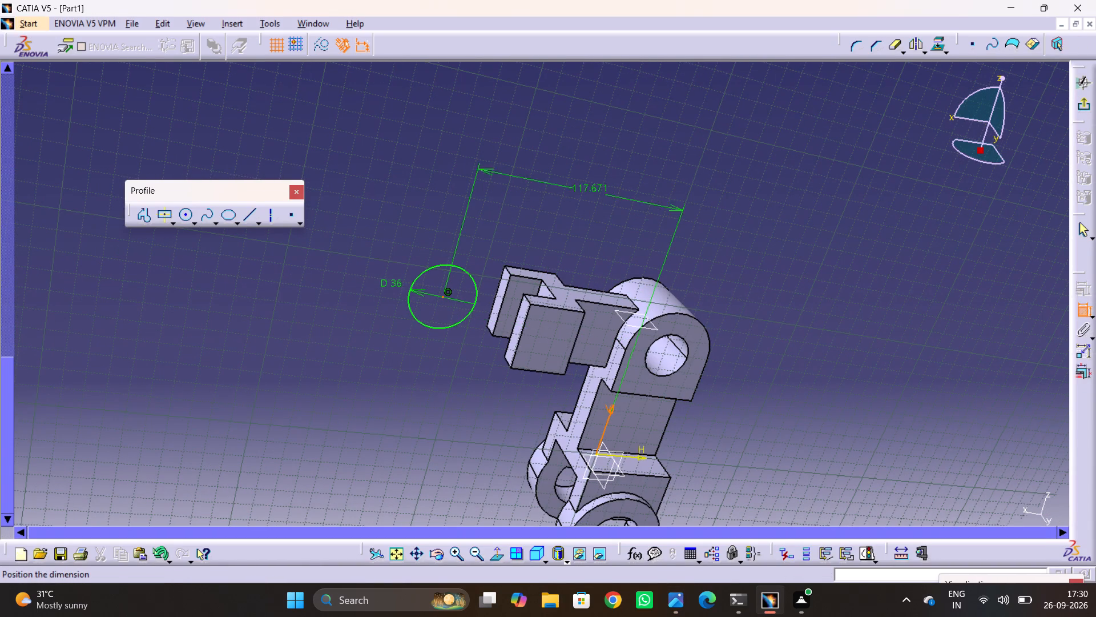
pyautogui.click(562, 167)
pyautogui.doubleClick(563, 163)
pyautogui.write('85')
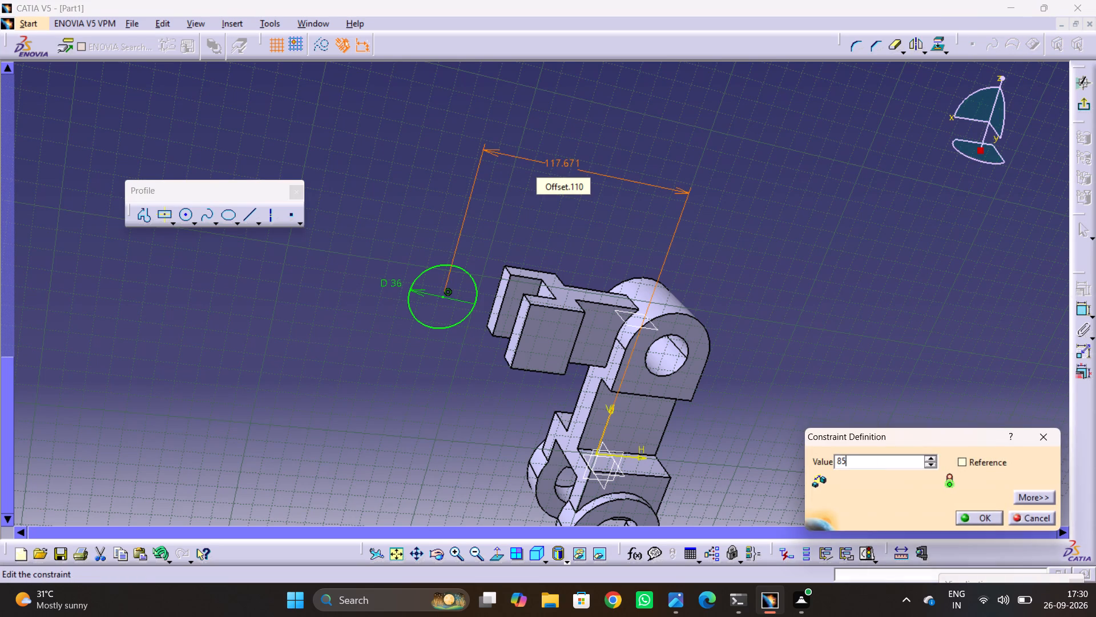
pyautogui.press('Return')
pyautogui.click(499, 169)
# Draw a smaller circle inside the 36 mm circle, sharing the same centre at the fork's free end.
pyautogui.moveTo(495, 293); pyautogui.dragTo(489, 295, button='middle')
pyautogui.moveTo(495, 293); pyautogui.dragTo(489, 295)
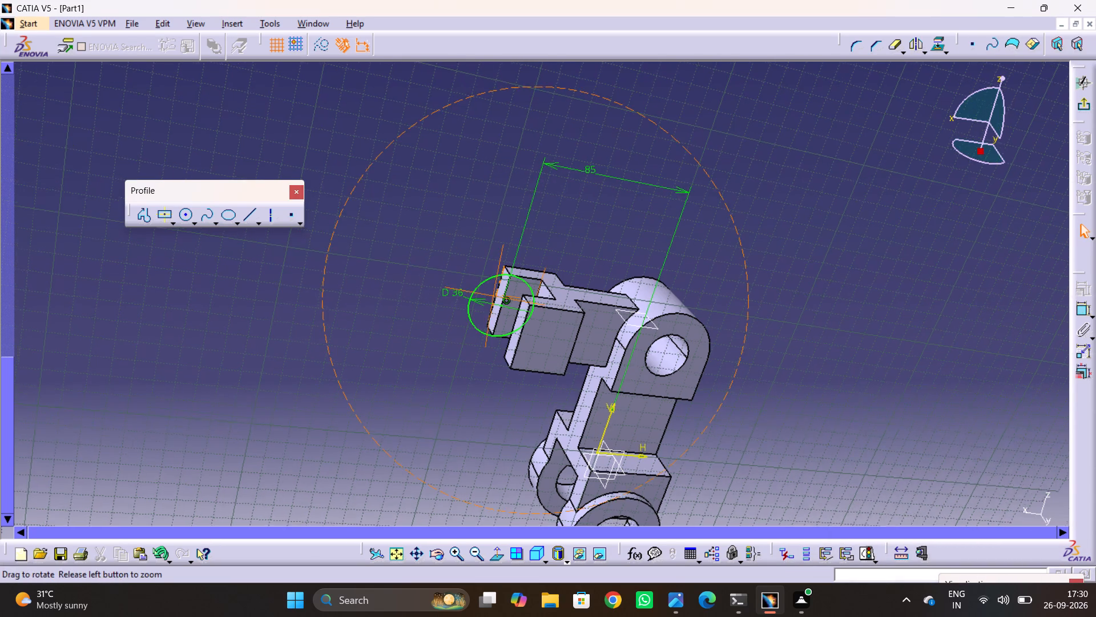
pyautogui.moveTo(489, 295); pyautogui.dragTo(456, 276, button='middle')
pyautogui.moveTo(489, 295); pyautogui.dragTo(456, 275)
pyautogui.keyDown('ctrl'); pyautogui.moveTo(607, 299); pyautogui.dragTo(714, 172, button='middle'); pyautogui.keyUp('ctrl')
pyautogui.moveTo(521, 301); pyautogui.dragTo(584, 324, button='middle')
pyautogui.moveTo(521, 301); pyautogui.dragTo(584, 324)
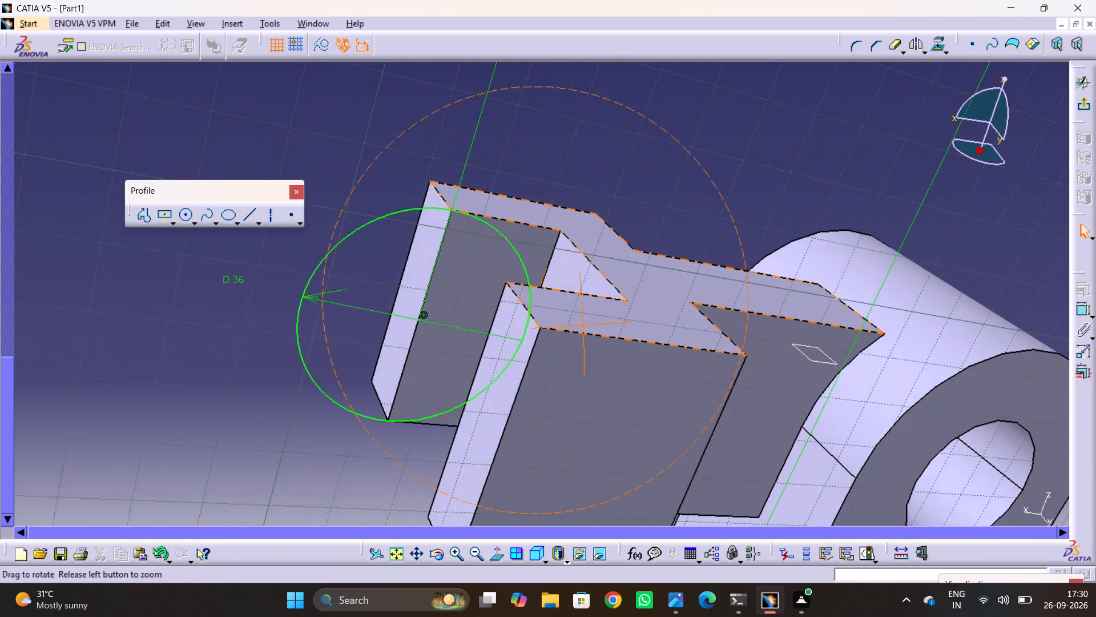
pyautogui.moveTo(584, 324); pyautogui.dragTo(586, 327)
pyautogui.moveTo(584, 324); pyautogui.dragTo(586, 327, button='middle')
pyautogui.press('Tab')
pyautogui.hotkey('alt', 'Tab')
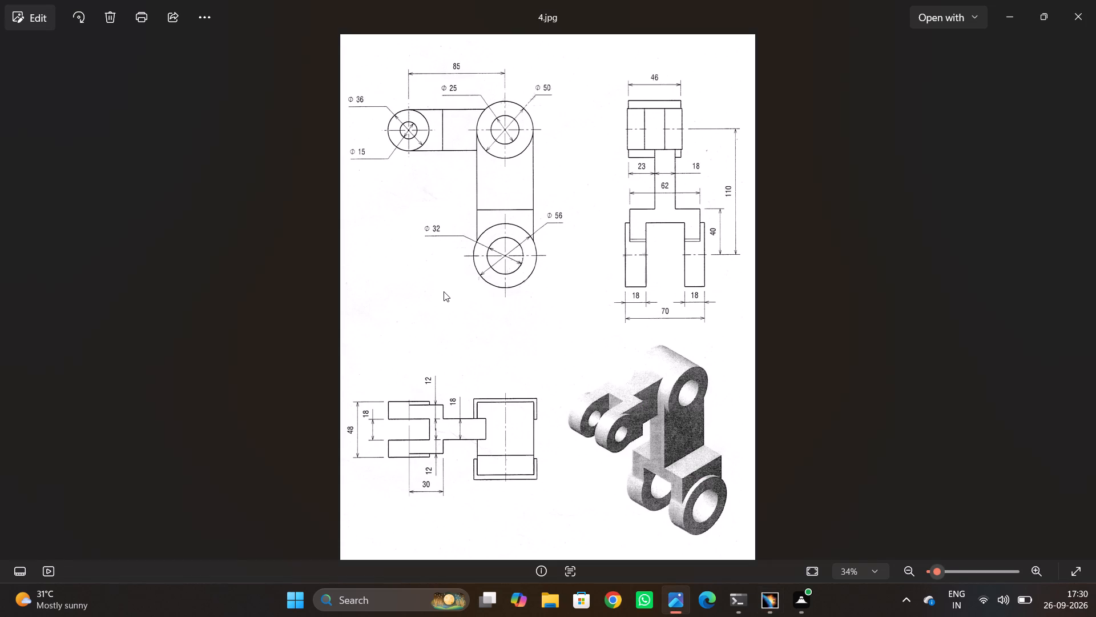
pyautogui.hotkey('alt', 'Tab')
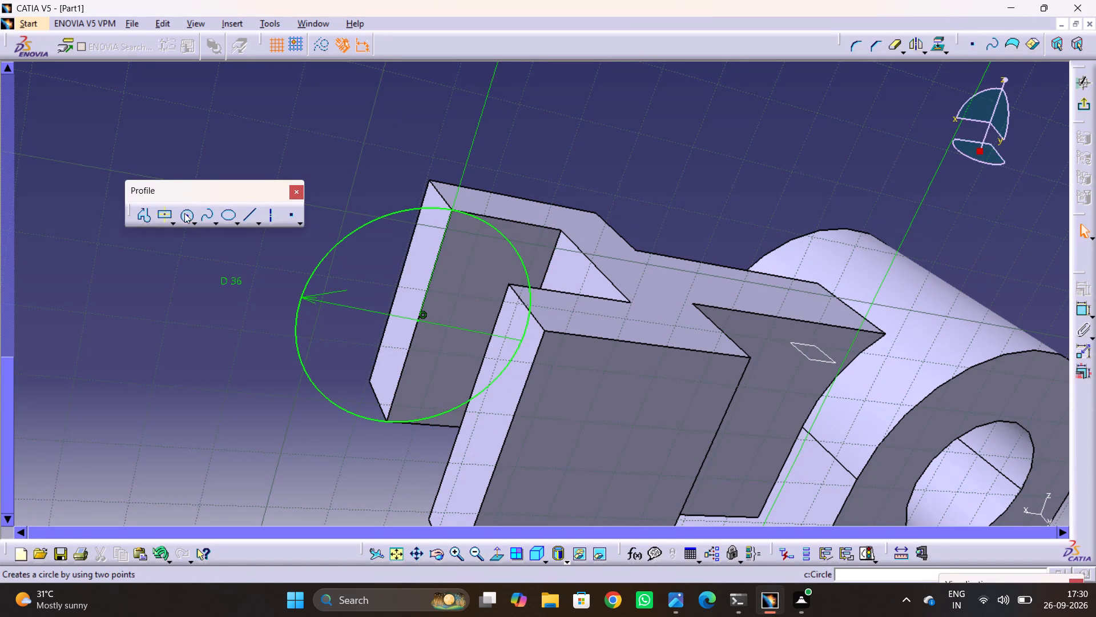
pyautogui.click(181, 215)
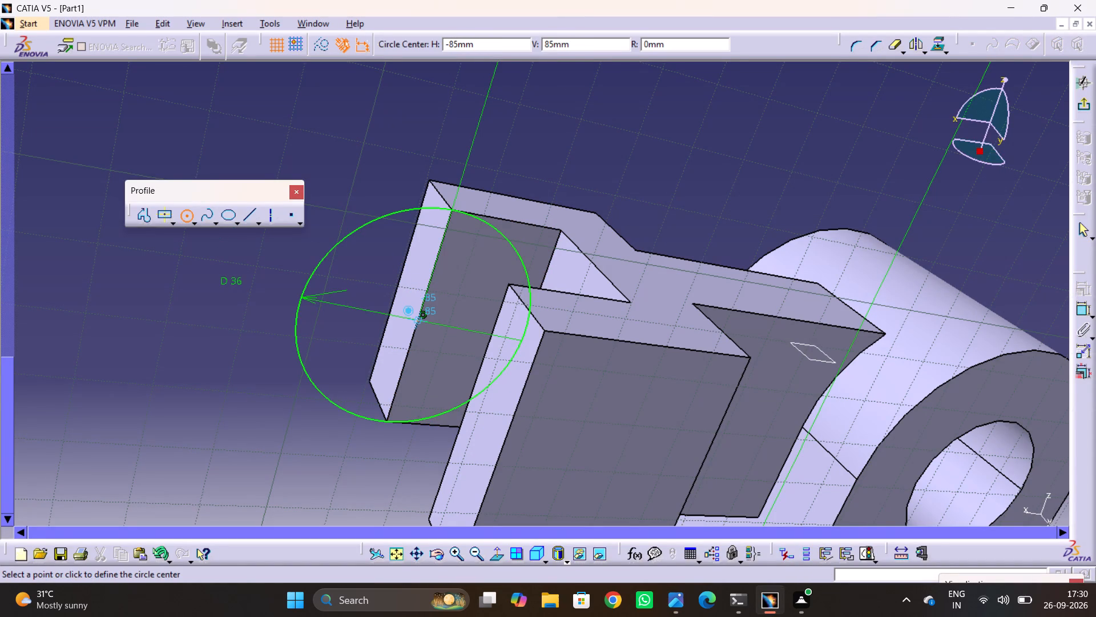
pyautogui.click(416, 321)
pyautogui.click(388, 272)
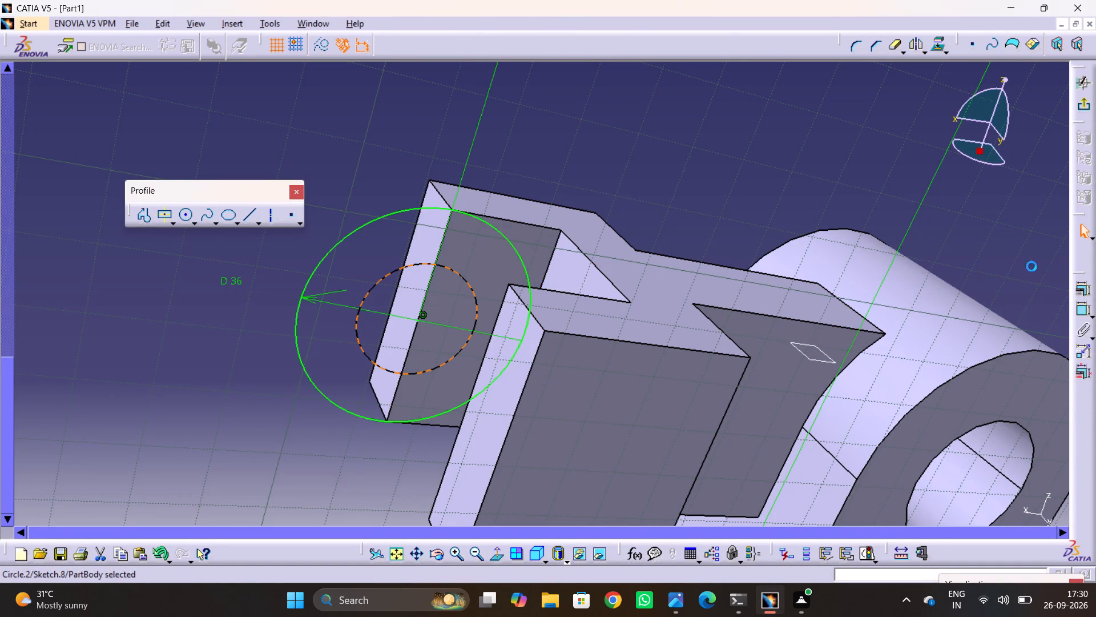
# Dimension the inner circle's diameter and set it to 15 mm.
pyautogui.click(1083, 310)
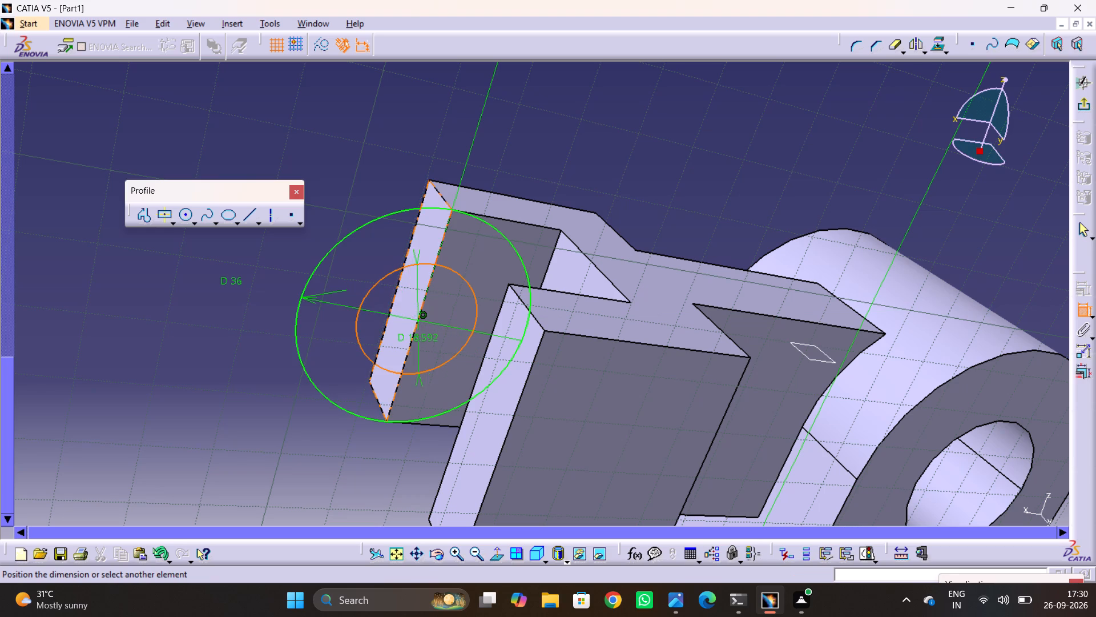
pyautogui.click(236, 386)
pyautogui.hotkey('alt', 'Tab')
pyautogui.hotkey('alt', 'Tab')
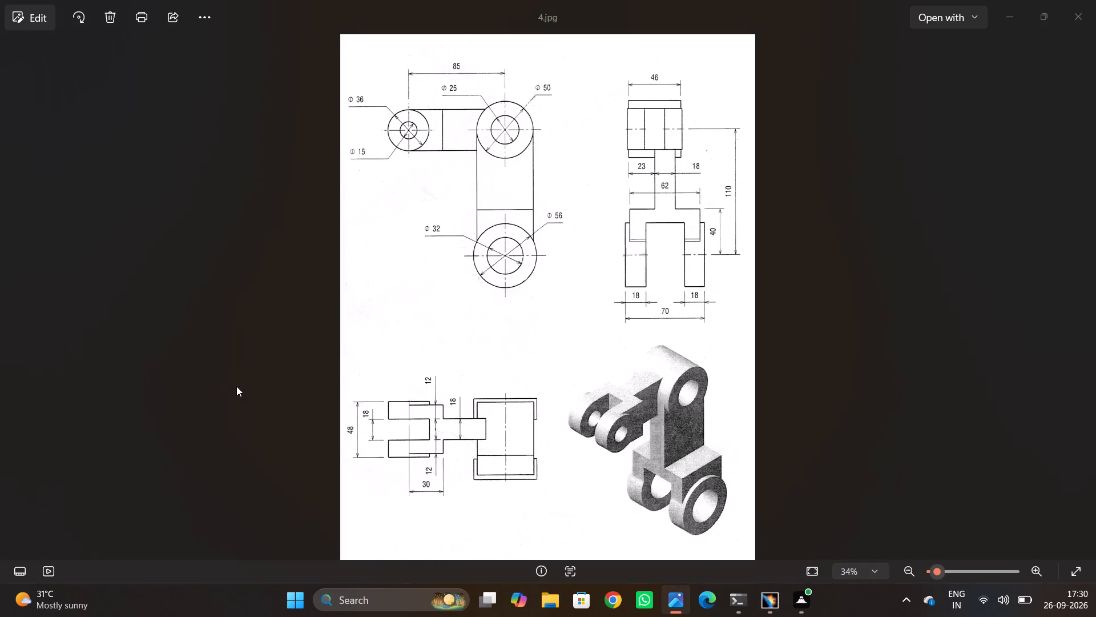
pyautogui.doubleClick(244, 383)
pyautogui.write('15')
pyautogui.press('Return')
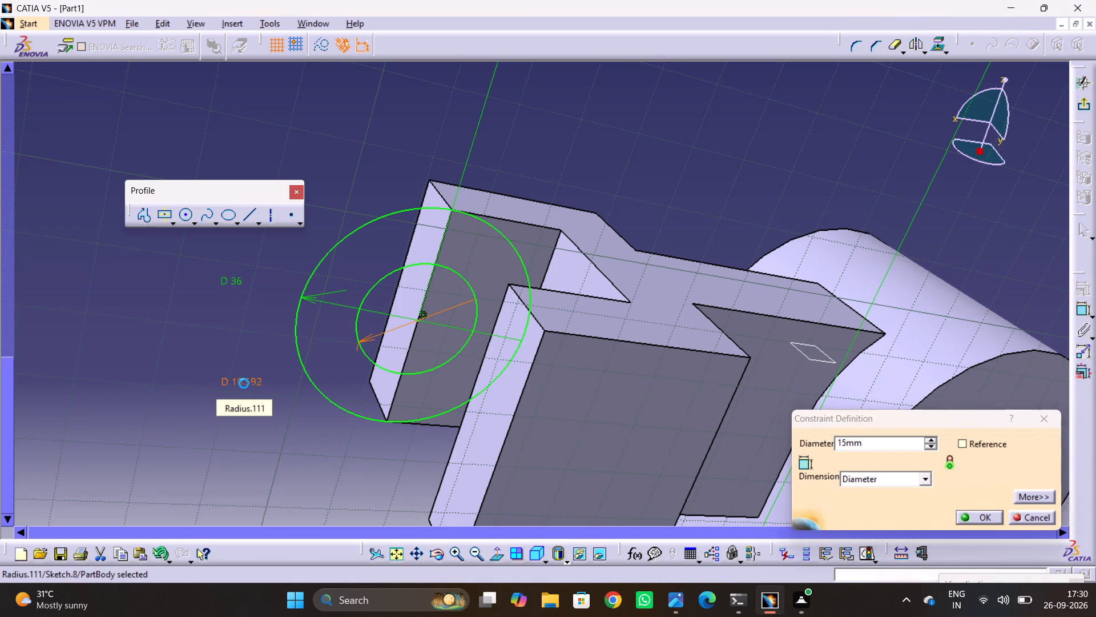
pyautogui.click(371, 145)
# Check the eye dimensions in drawing 4.jpg, then finish the sketch and pad its two-circle profile 18 mm in the reversed direction.
pyautogui.hotkey('alt', 'Tab')
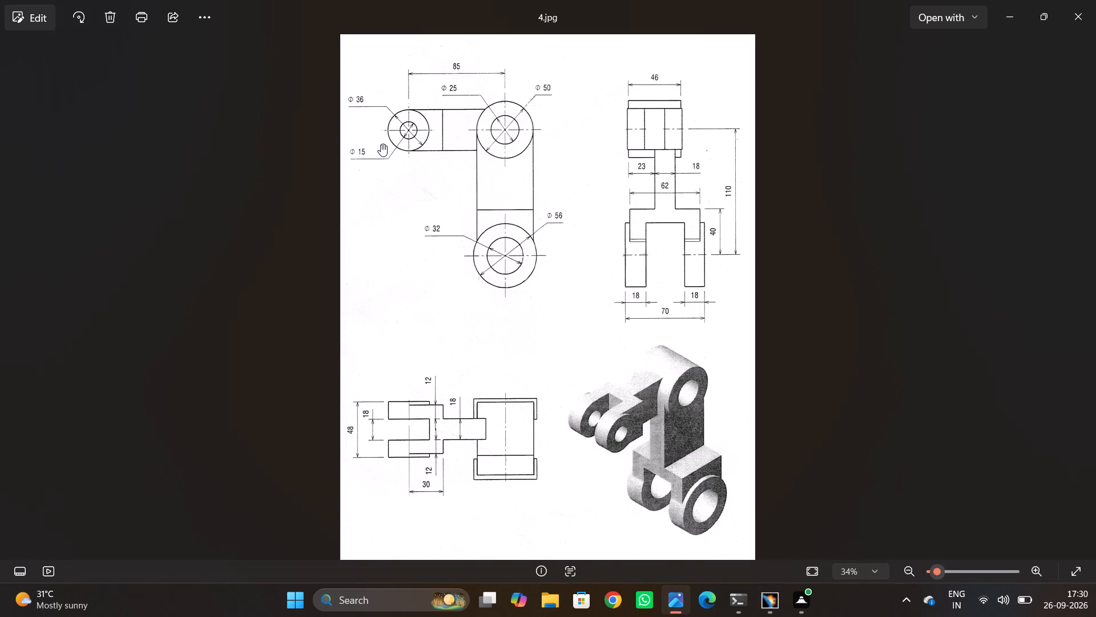
pyautogui.hotkey('alt', 'Tab')
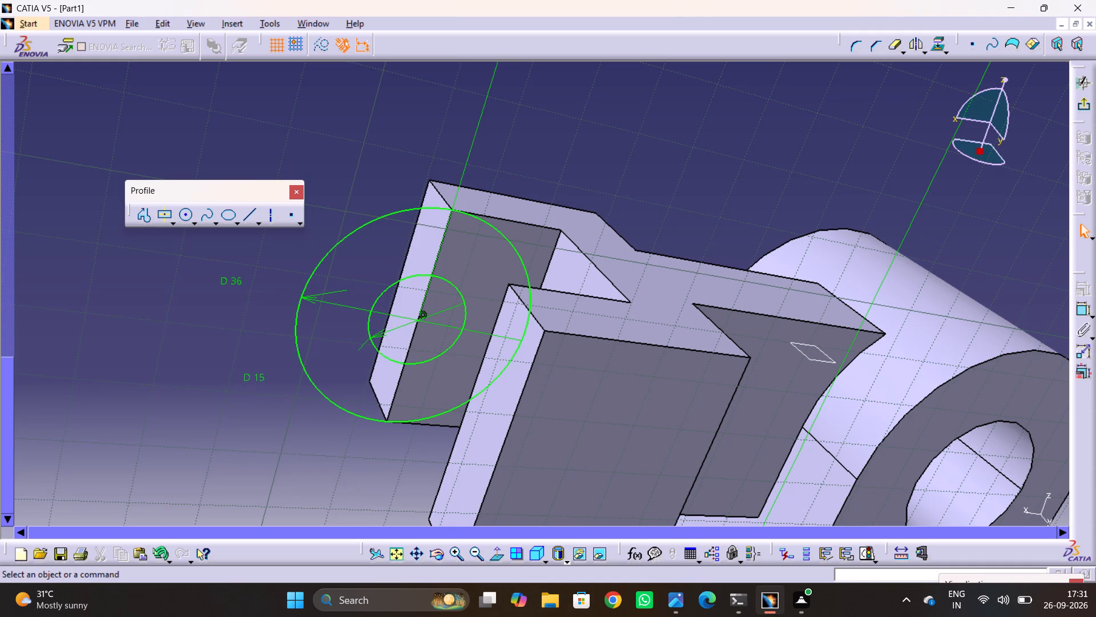
pyautogui.hotkey('alt', 'Tab')
pyautogui.hotkey('alt', 'Tab')
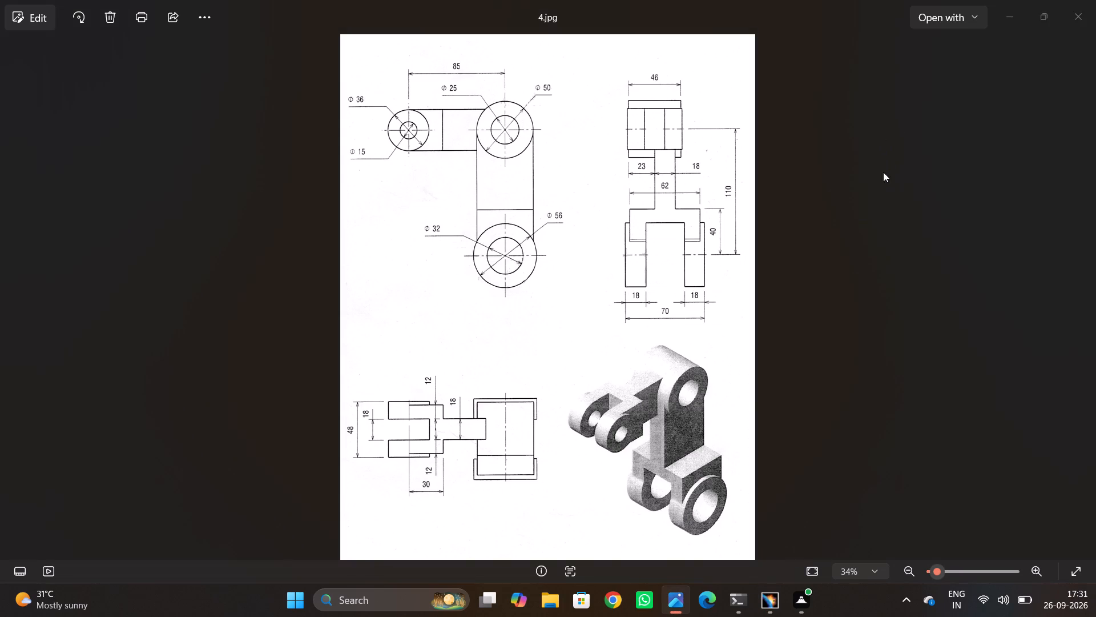
pyautogui.hotkey('alt', 'Tab')
pyautogui.hotkey('alt', 'Tab')
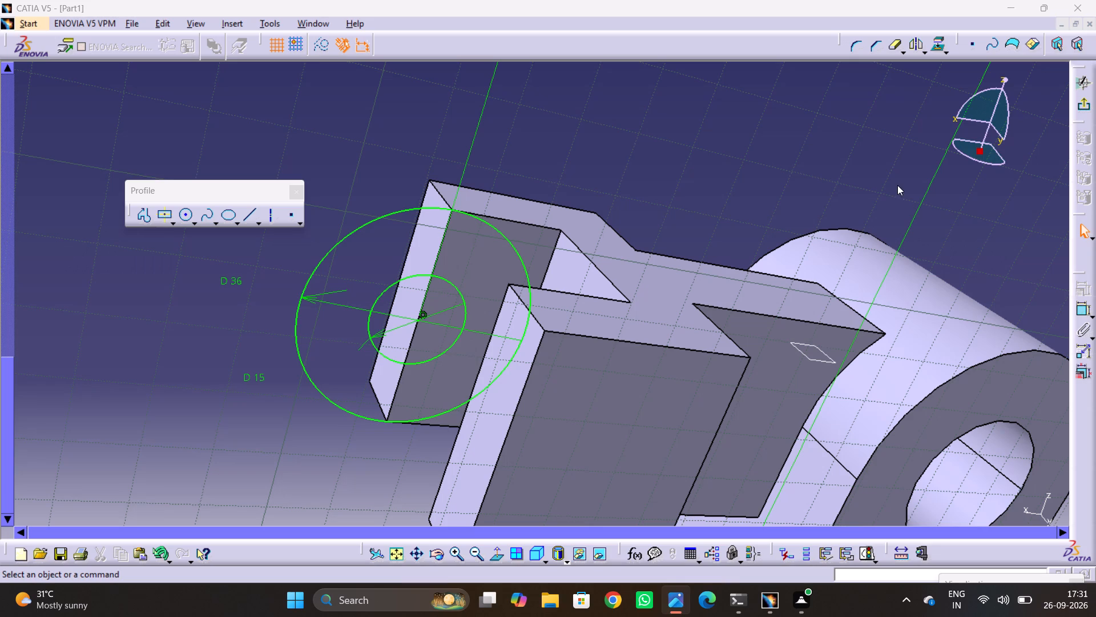
pyautogui.click(1080, 105)
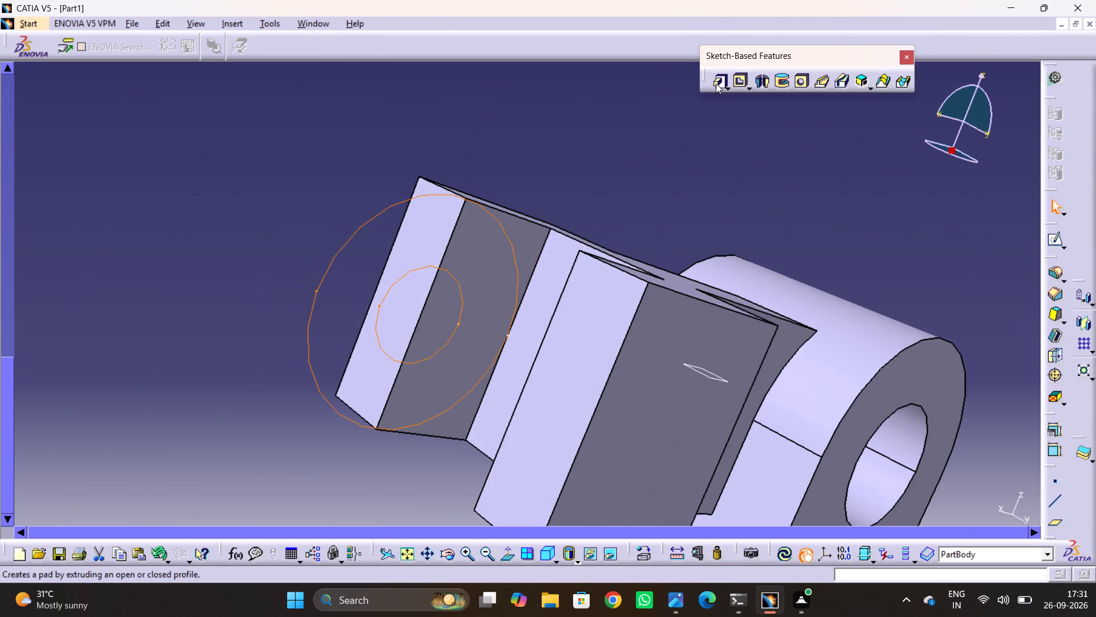
pyautogui.click(716, 83)
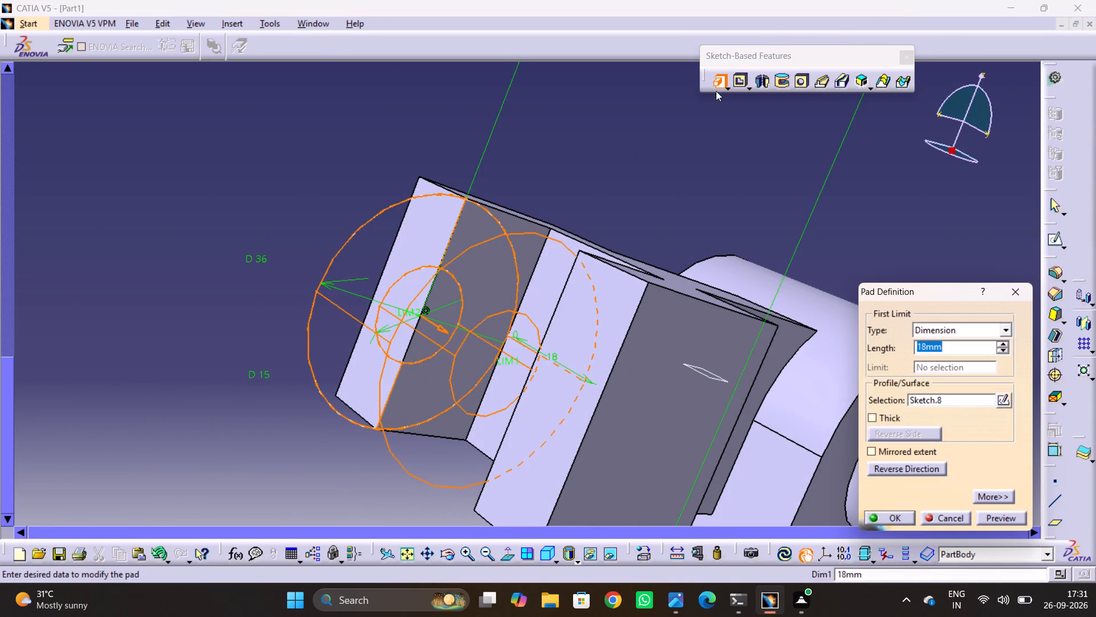
pyautogui.click(872, 467)
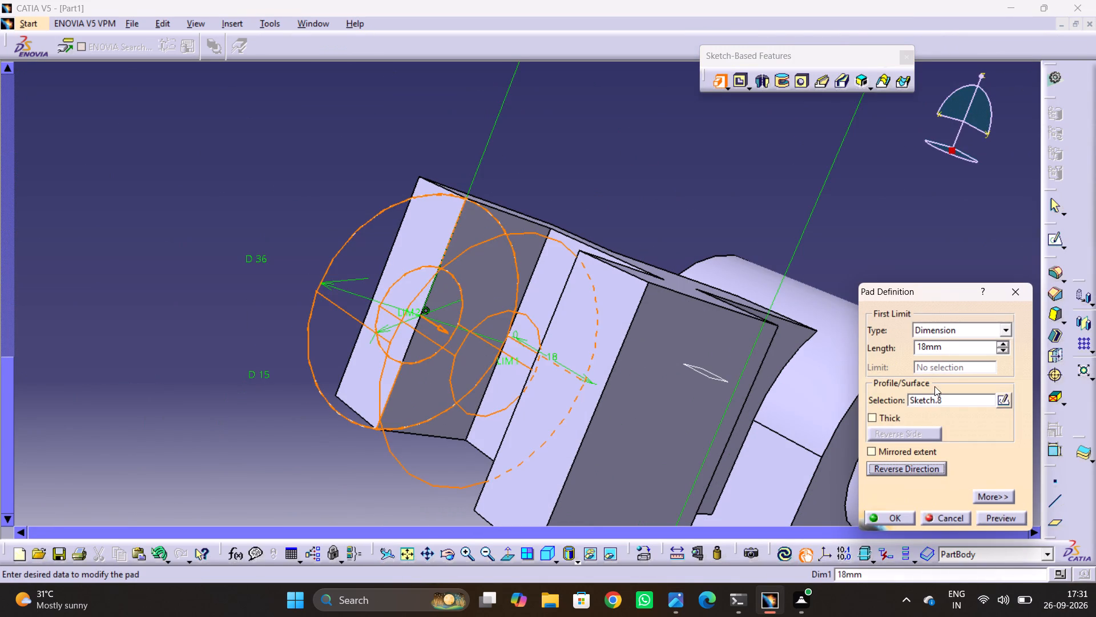
pyautogui.click(999, 515)
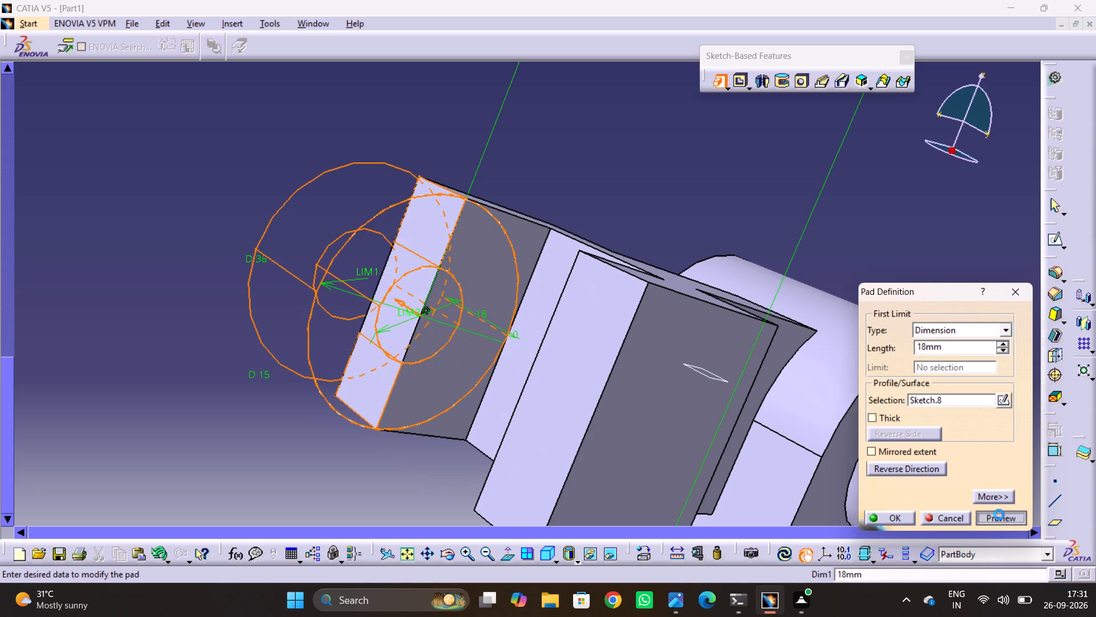
pyautogui.click(892, 517)
pyautogui.click(610, 131)
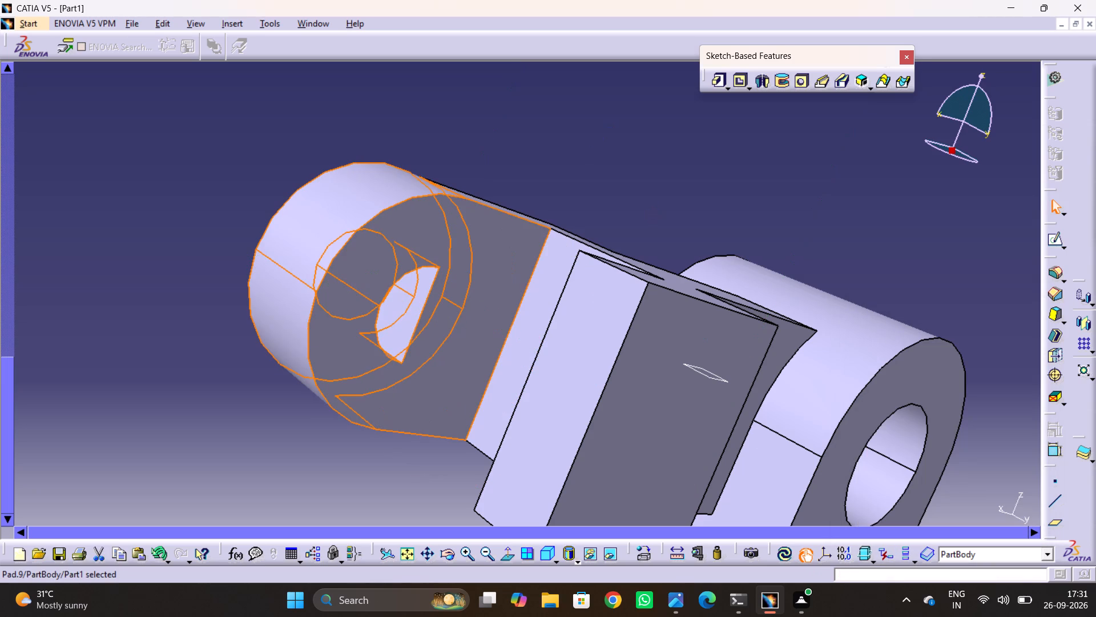
pyautogui.click(200, 138)
# Unhide Sketch.8, the two-circle profile of the fork eye, so it can be reused.
pyautogui.scroll(-1, 243, 215)
pyautogui.moveTo(246, 219); pyautogui.dragTo(207, 226, button='middle')
pyautogui.moveTo(234, 218); pyautogui.dragTo(208, 214)
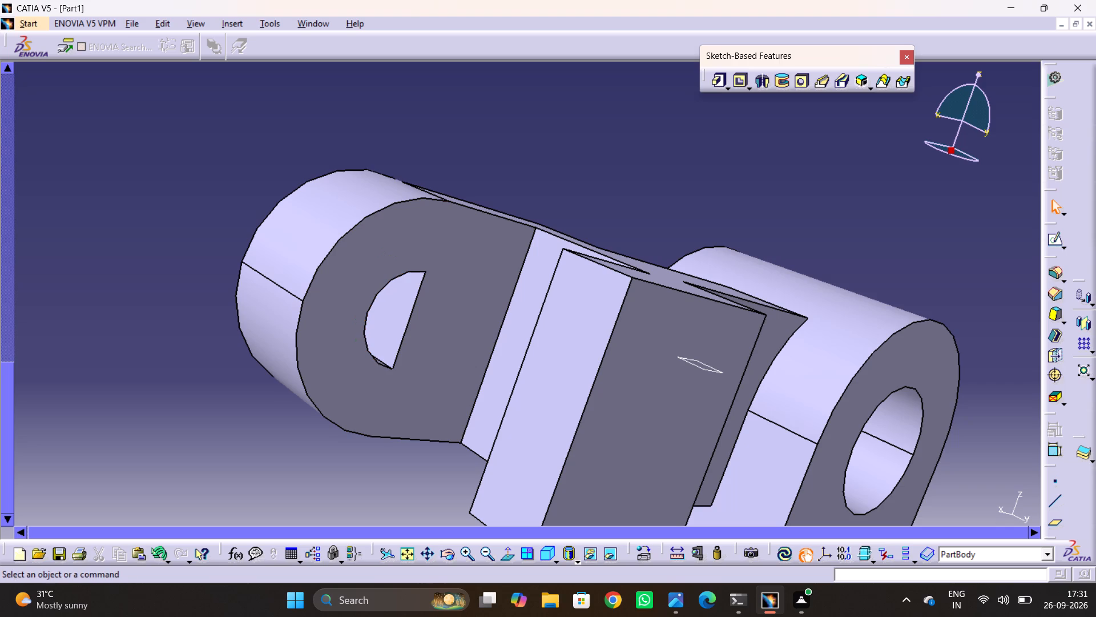
pyautogui.scroll(18, 18, 177)
pyautogui.scroll(-4, 80, 263)
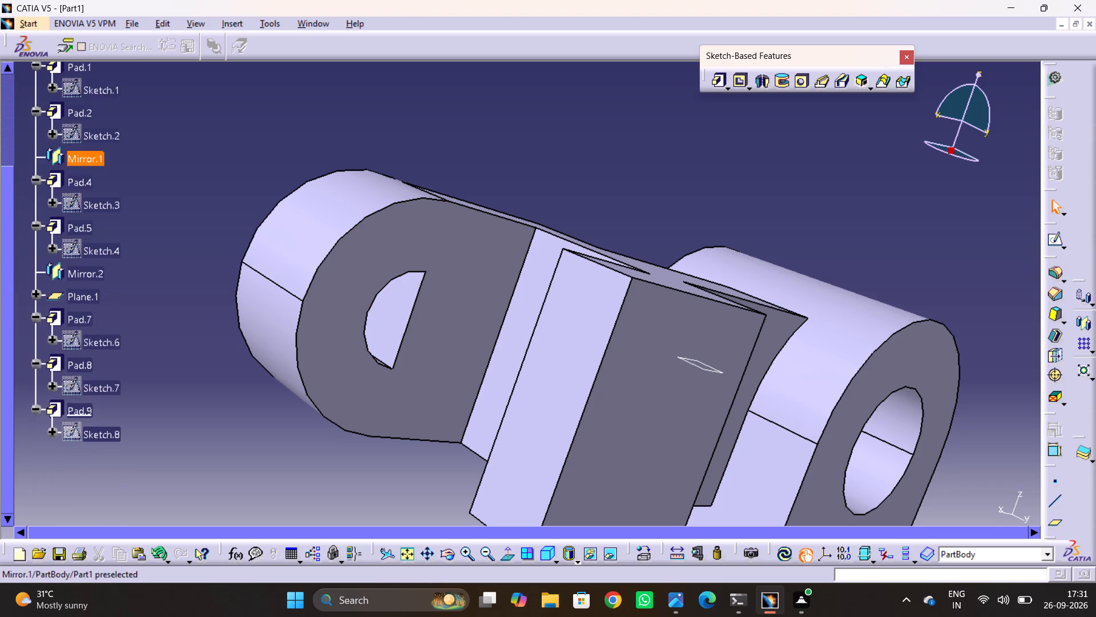
pyautogui.click(71, 339)
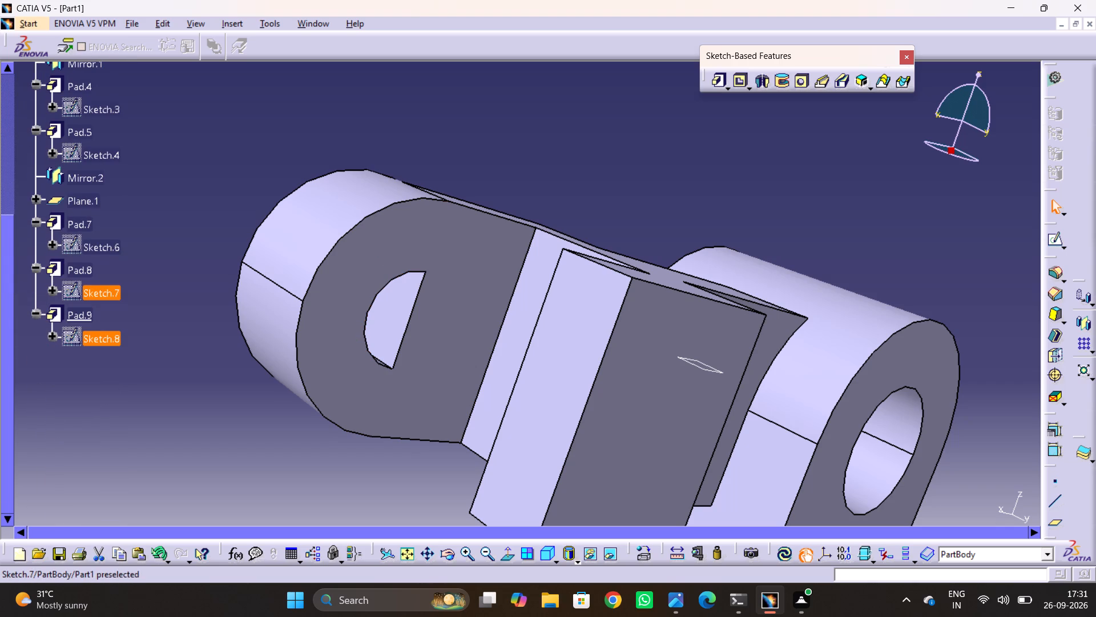
pyautogui.click(99, 288)
pyautogui.rightClick(96, 336)
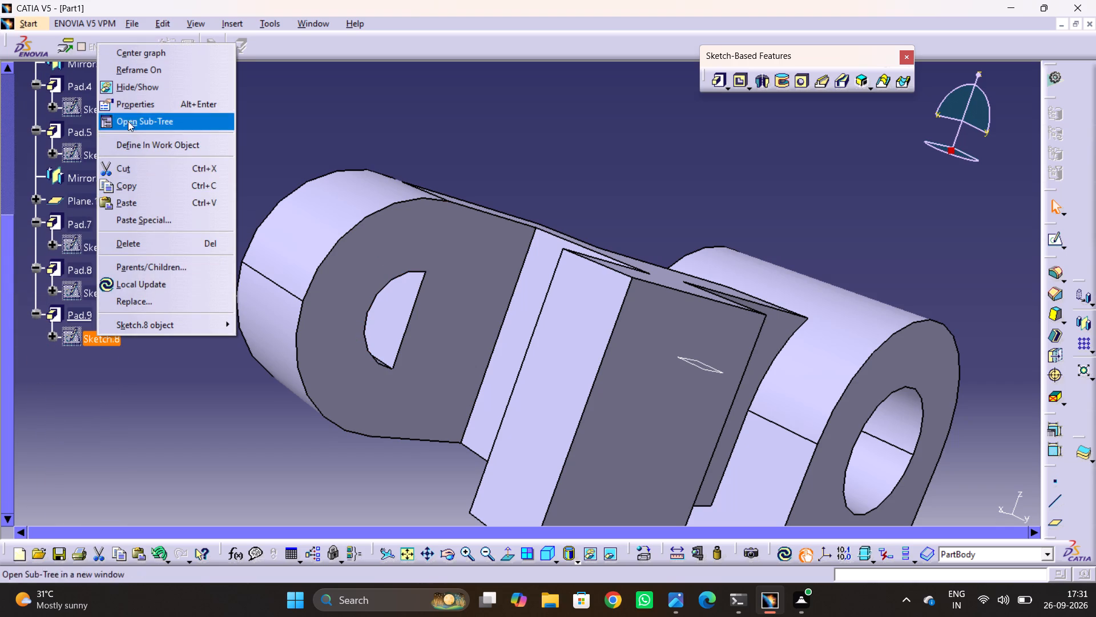
pyautogui.click(132, 90)
pyautogui.click(179, 416)
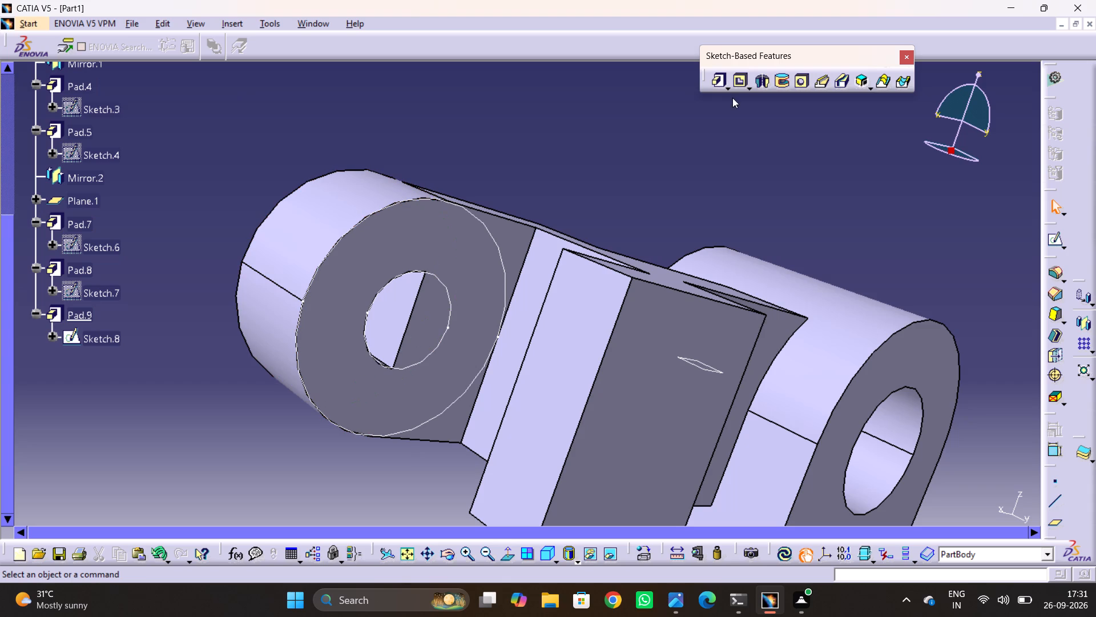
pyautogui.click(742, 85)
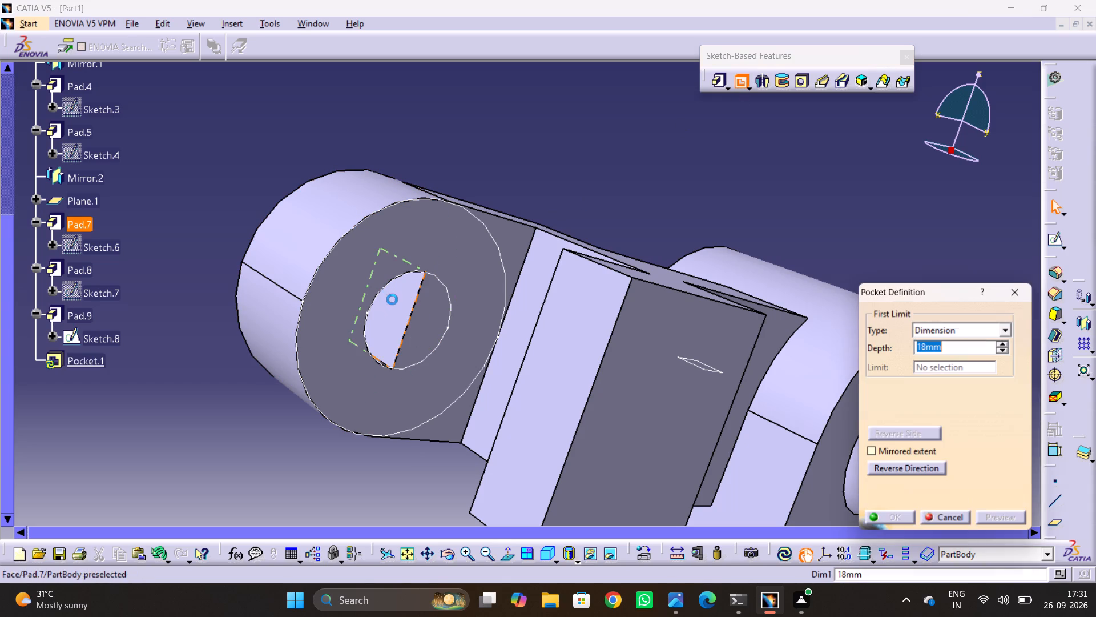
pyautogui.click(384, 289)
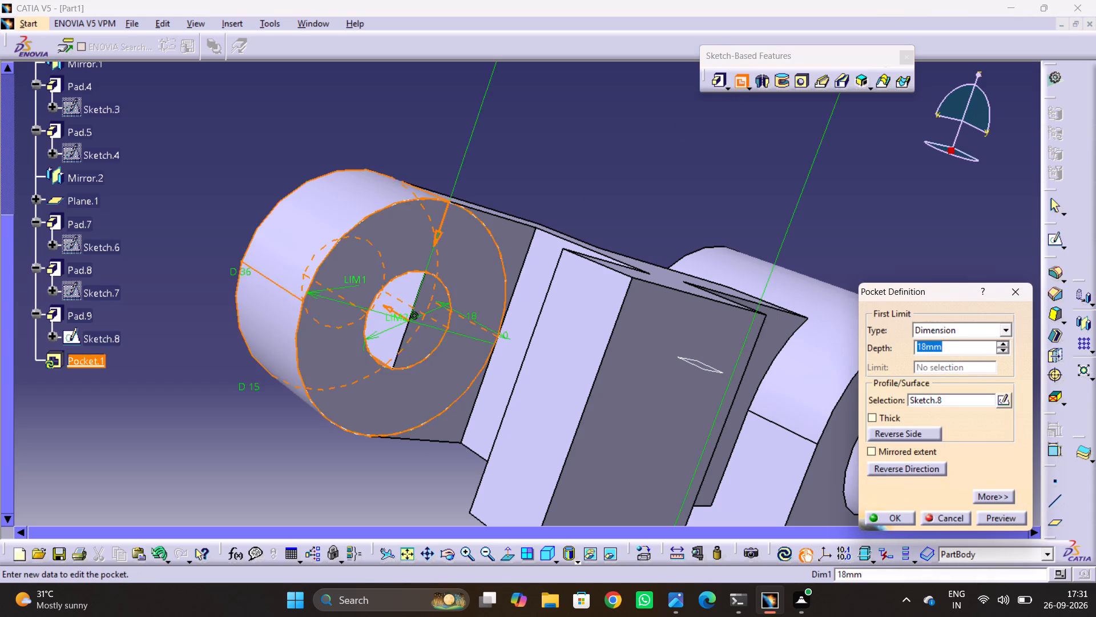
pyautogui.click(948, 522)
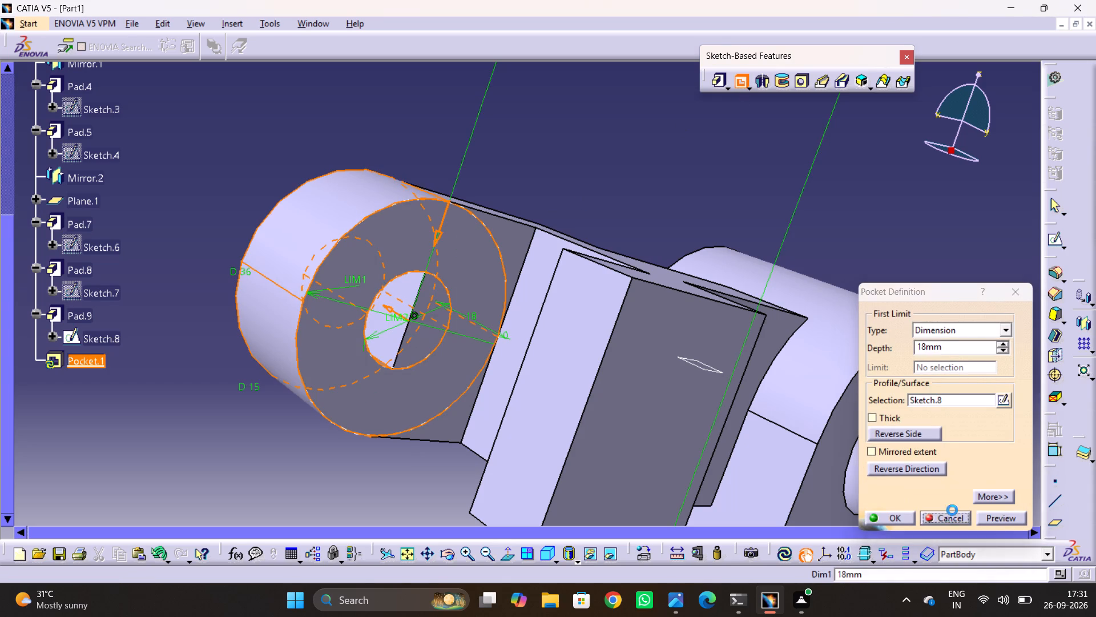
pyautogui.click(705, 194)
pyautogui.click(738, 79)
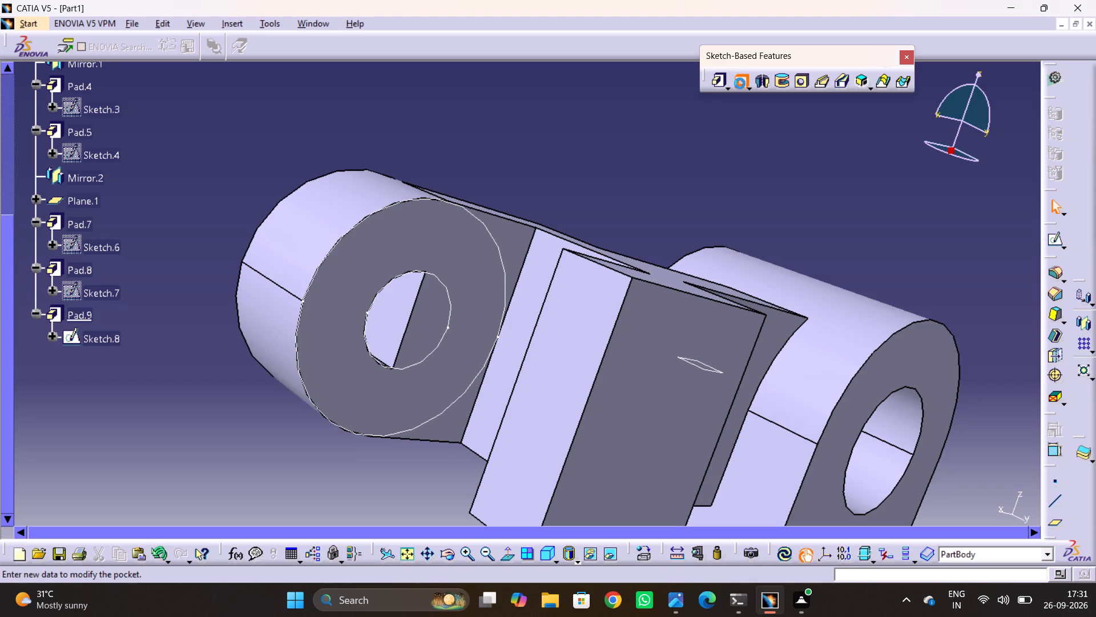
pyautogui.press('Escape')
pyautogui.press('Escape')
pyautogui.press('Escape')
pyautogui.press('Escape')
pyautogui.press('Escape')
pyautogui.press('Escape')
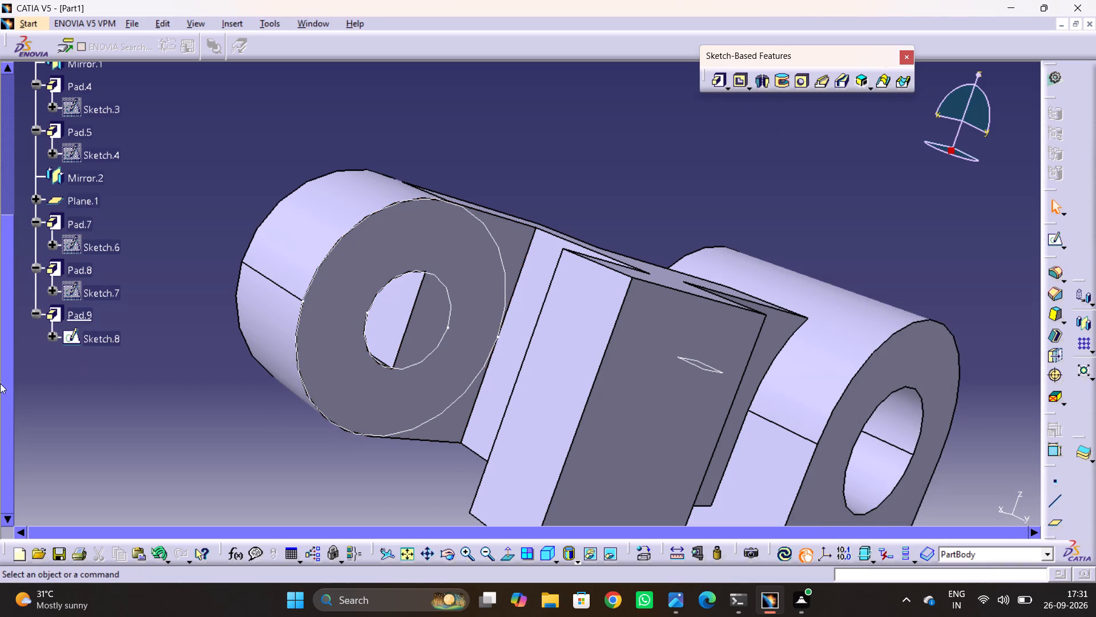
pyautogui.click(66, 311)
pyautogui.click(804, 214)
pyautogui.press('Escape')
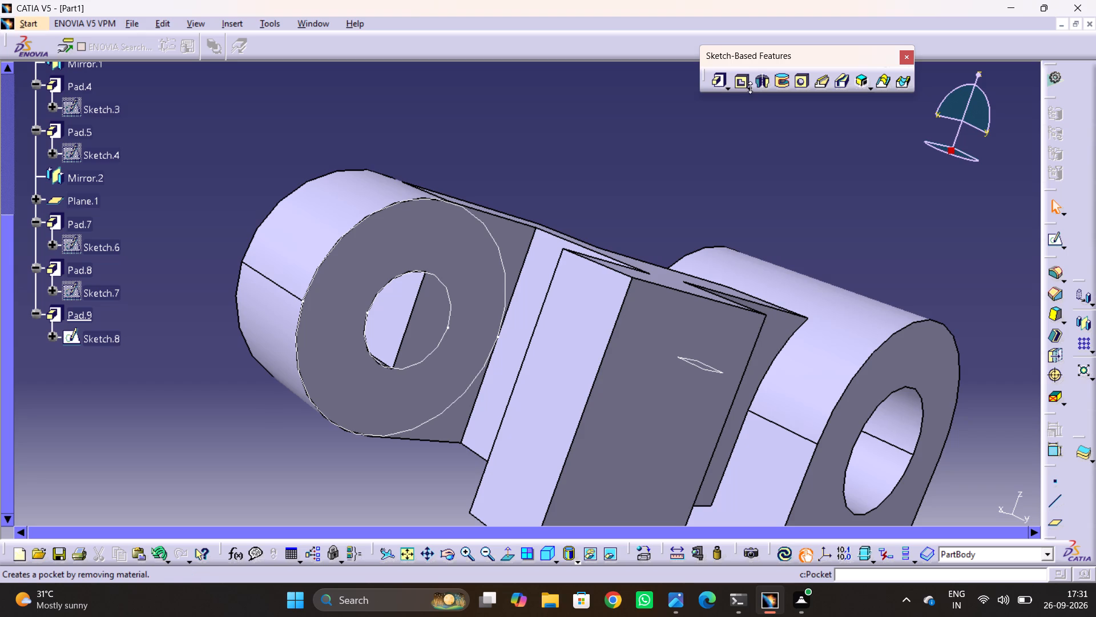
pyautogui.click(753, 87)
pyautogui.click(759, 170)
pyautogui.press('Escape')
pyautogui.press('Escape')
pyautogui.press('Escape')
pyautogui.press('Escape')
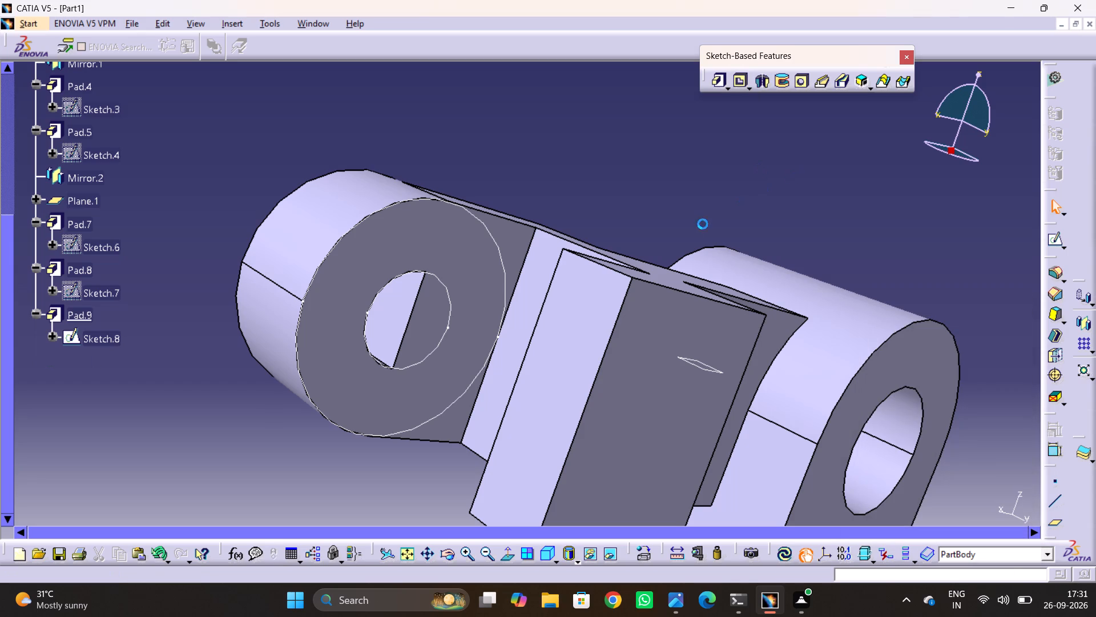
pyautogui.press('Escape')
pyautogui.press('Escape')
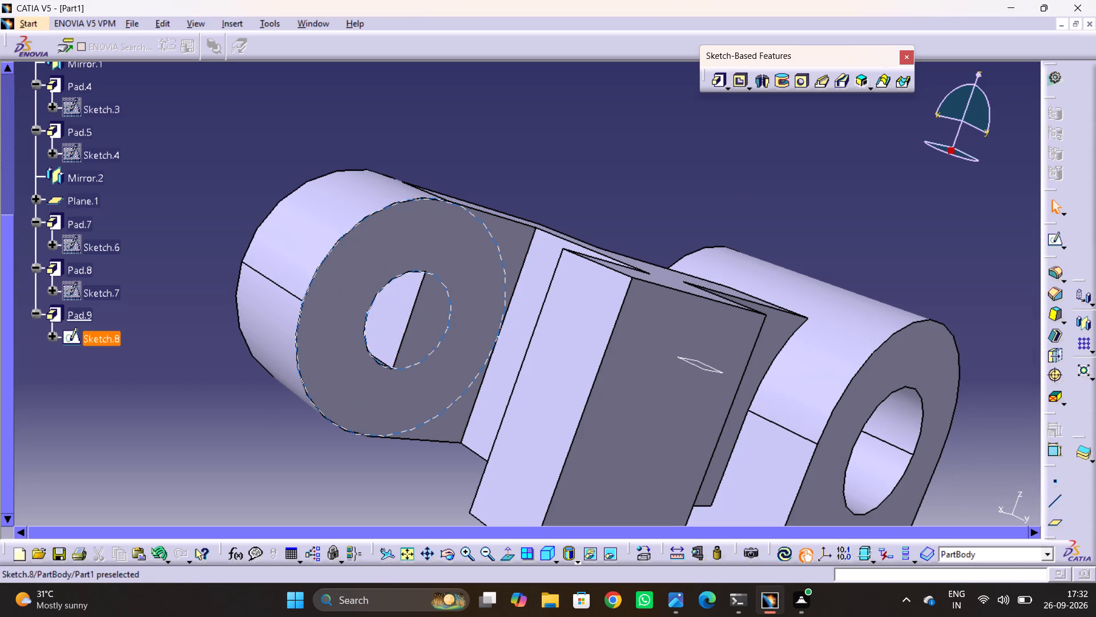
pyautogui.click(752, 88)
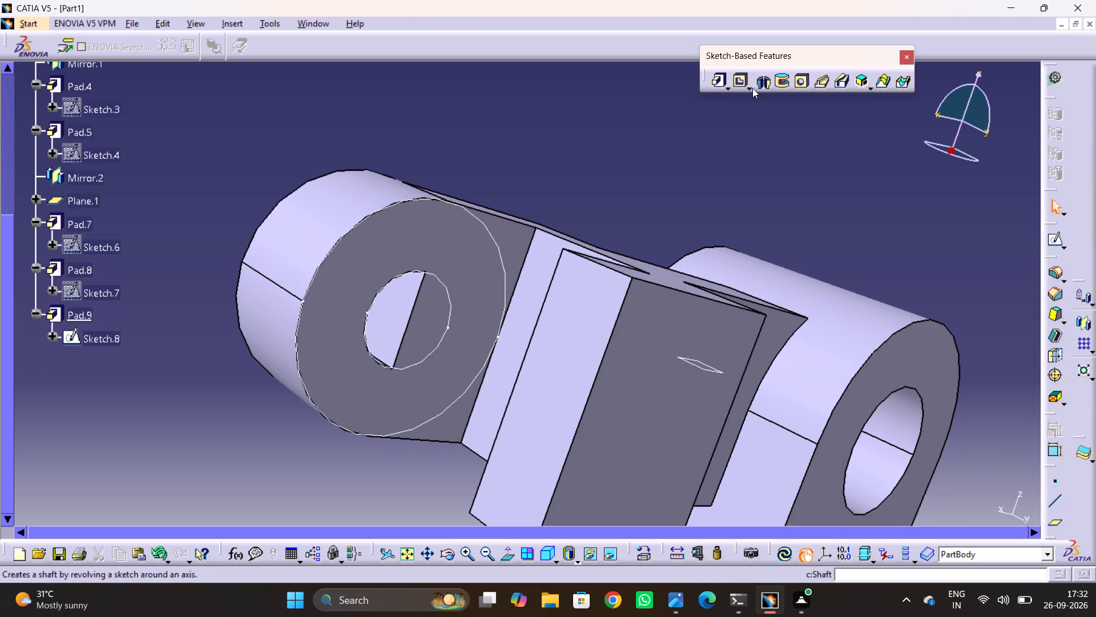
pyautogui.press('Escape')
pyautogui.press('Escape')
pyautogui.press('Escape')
# Cut the 15 mm hole through the fork eye with a Multi-Pocket of Sketch.8, giving Extrusion domain.1 a depth of 20 mm.
pyautogui.click(749, 87)
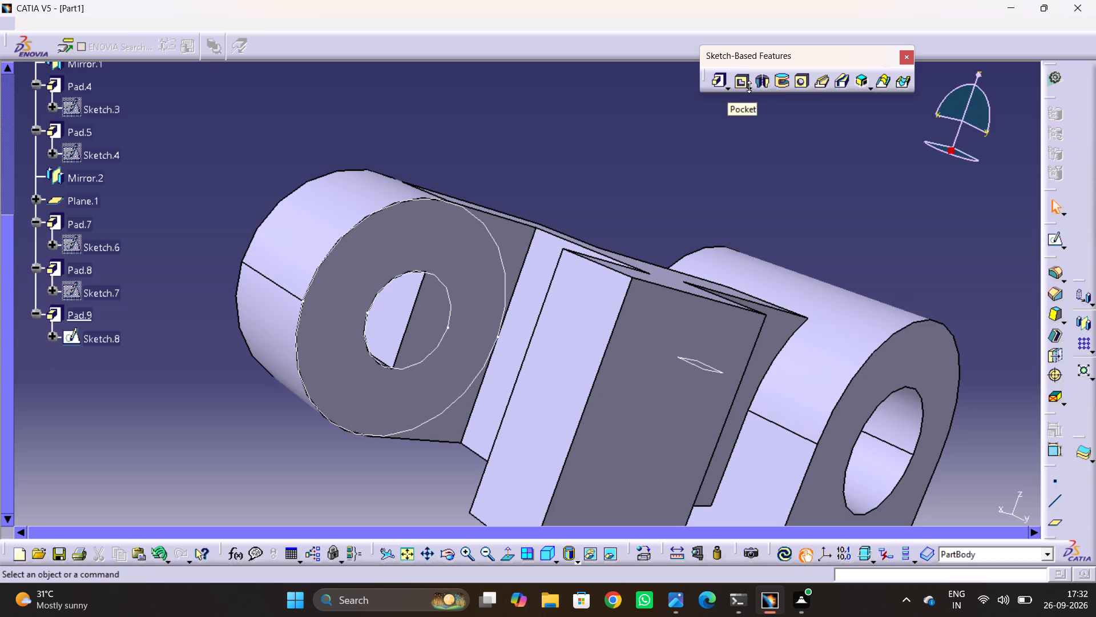
pyautogui.click(805, 104)
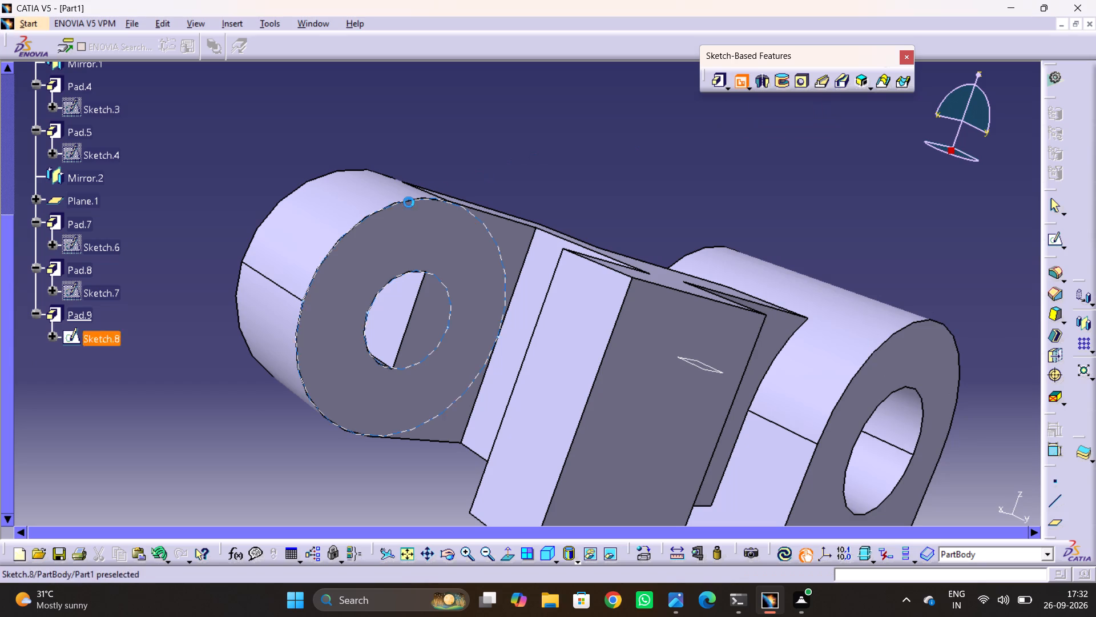
pyautogui.click(401, 201)
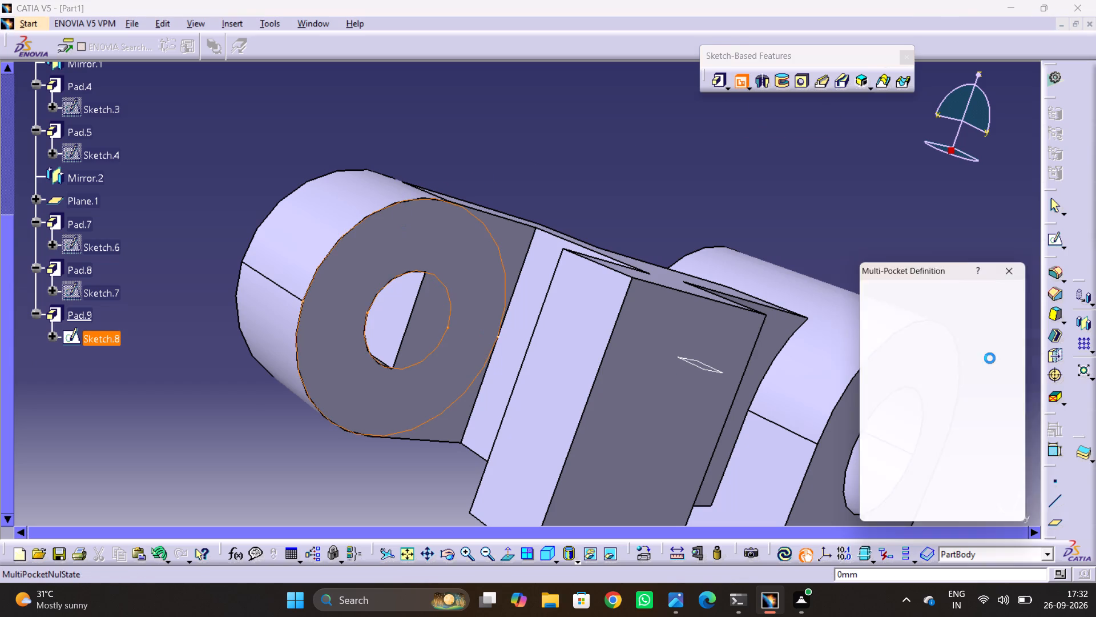
pyautogui.click(978, 397)
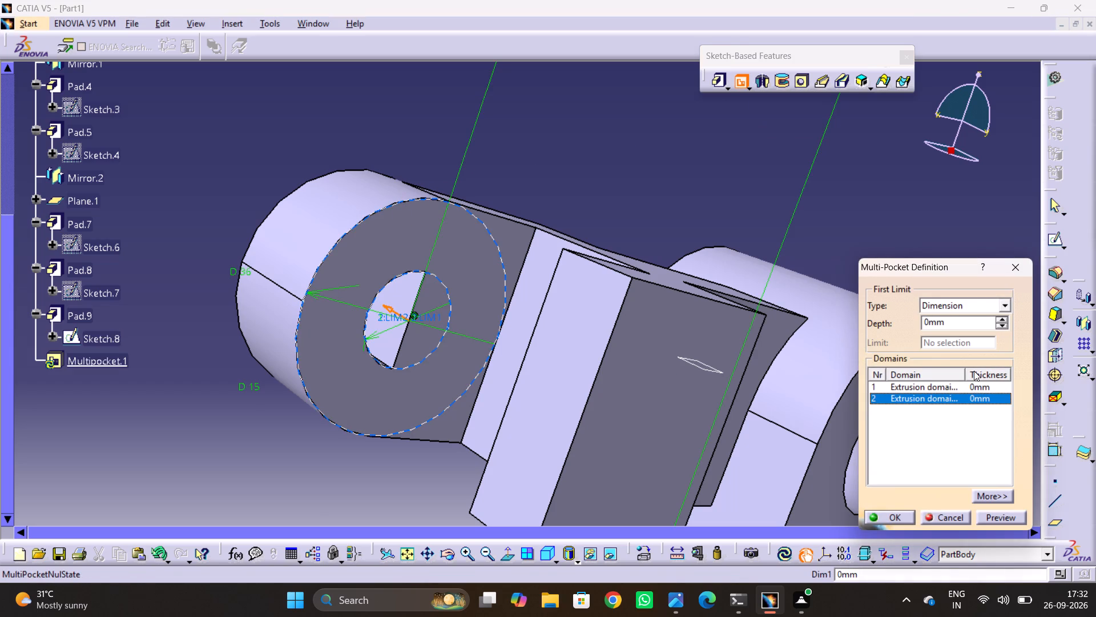
pyautogui.click(966, 384)
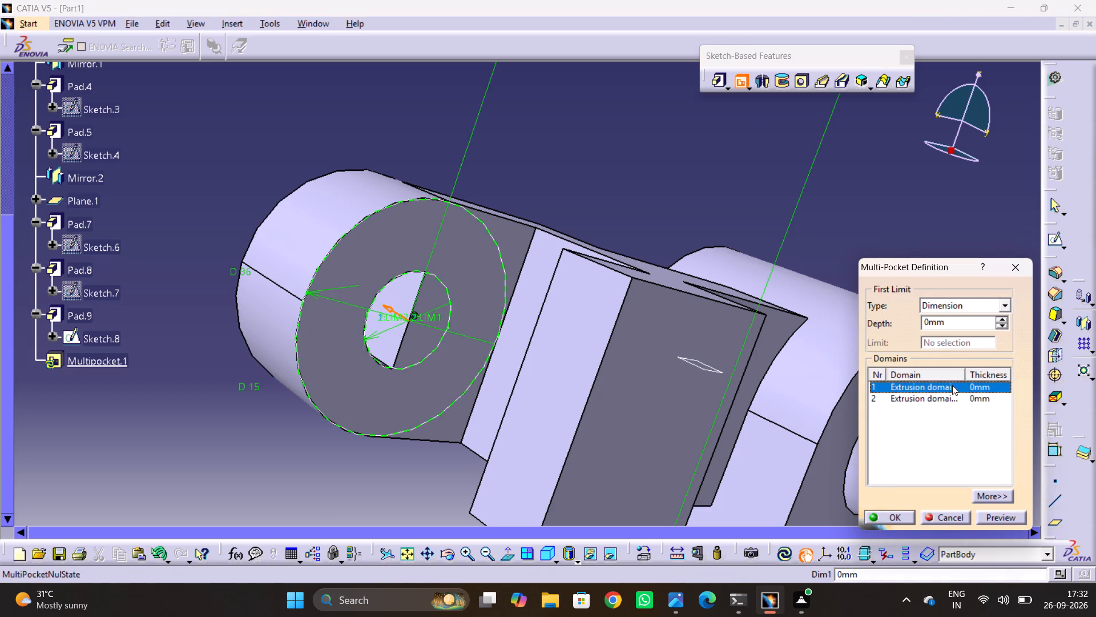
pyautogui.click(952, 385)
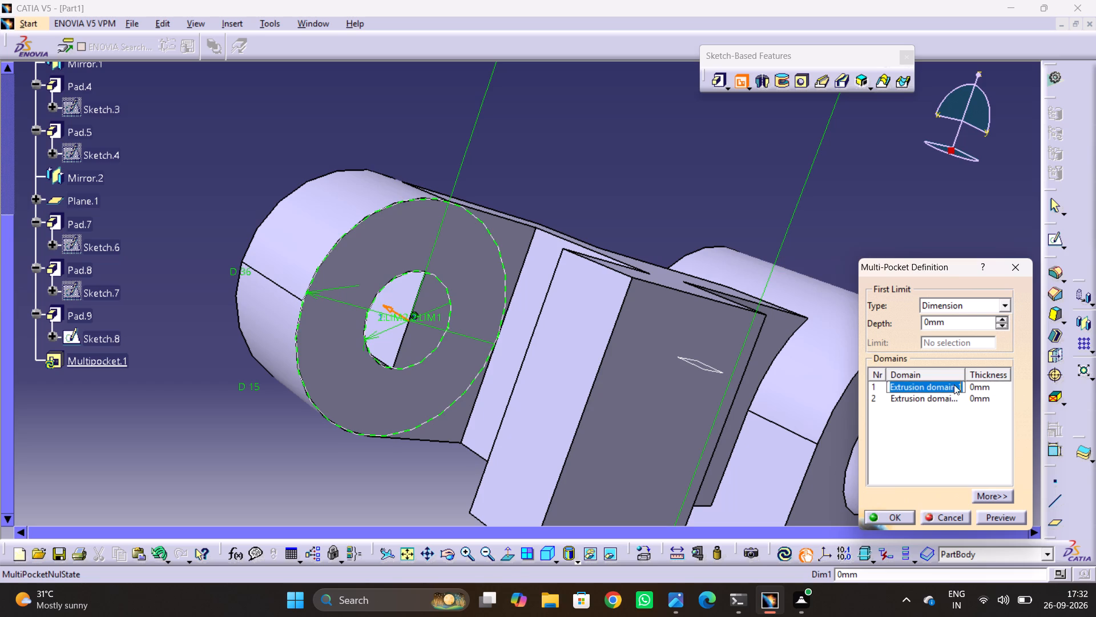
pyautogui.click(962, 429)
pyautogui.click(976, 398)
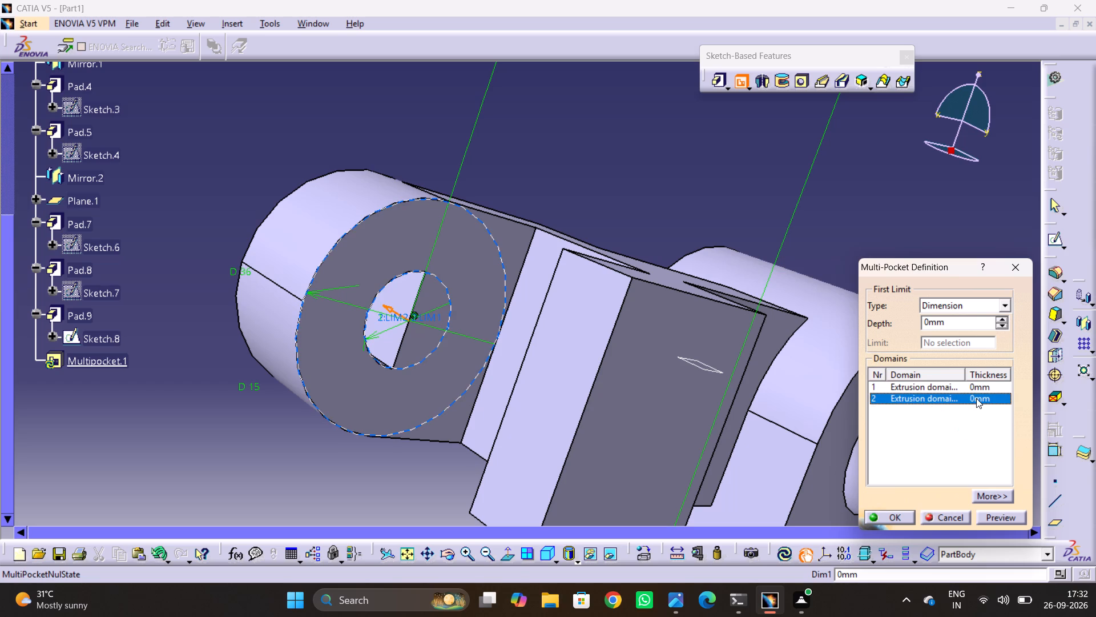
pyautogui.click(986, 386)
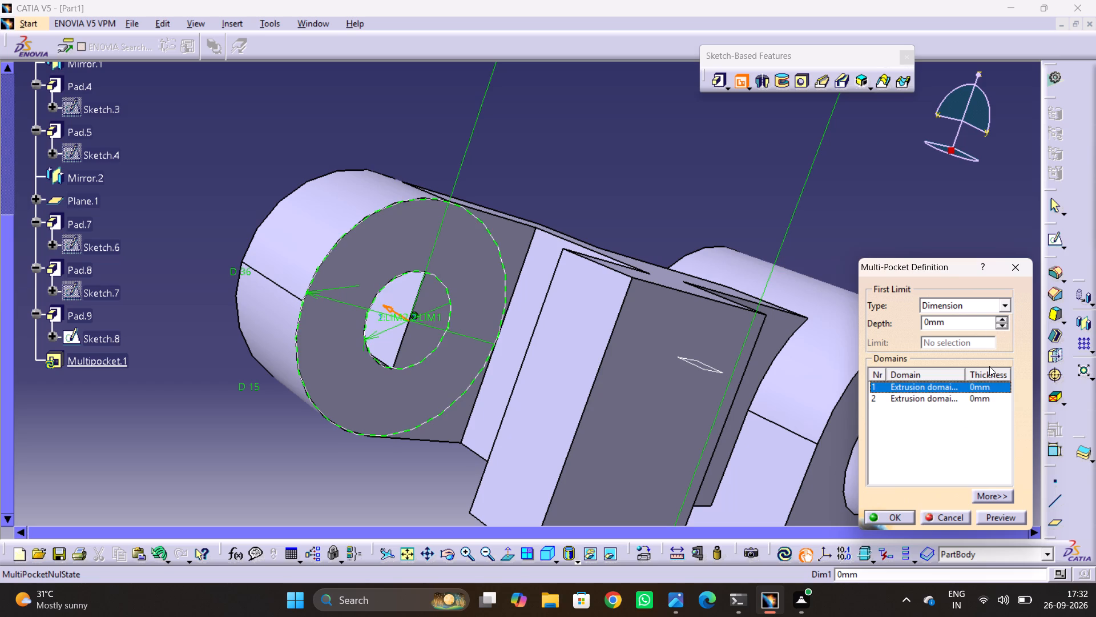
pyautogui.doubleClick(960, 317)
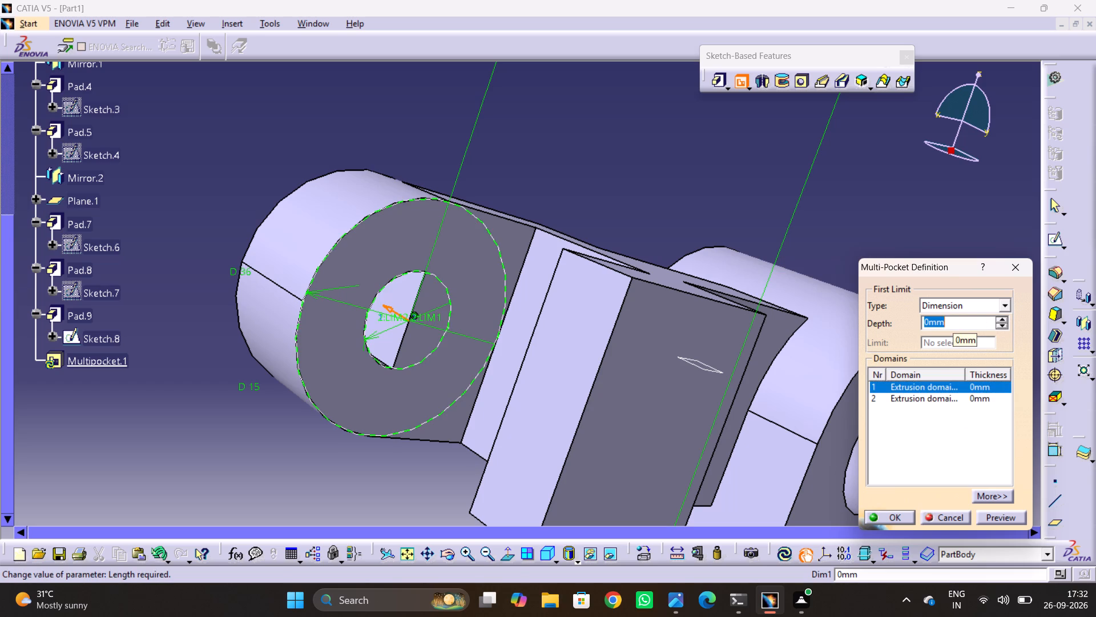
pyautogui.write('20')
pyautogui.press('Return')
pyautogui.click(597, 164)
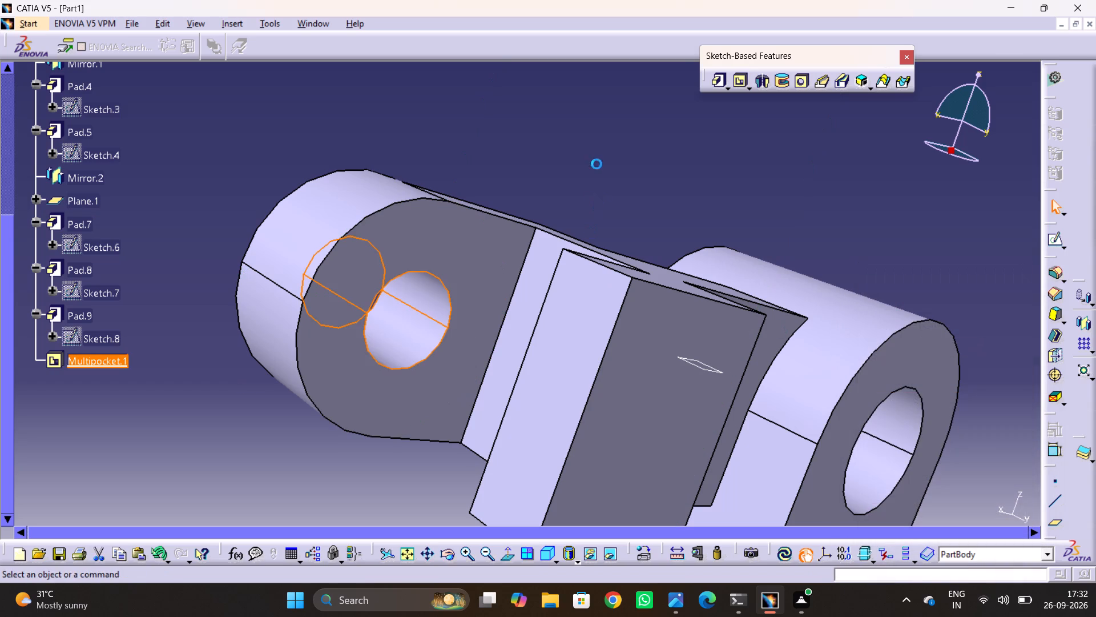
pyautogui.moveTo(540, 254); pyautogui.dragTo(506, 208, button='middle')
pyautogui.moveTo(533, 257); pyautogui.dragTo(506, 208)
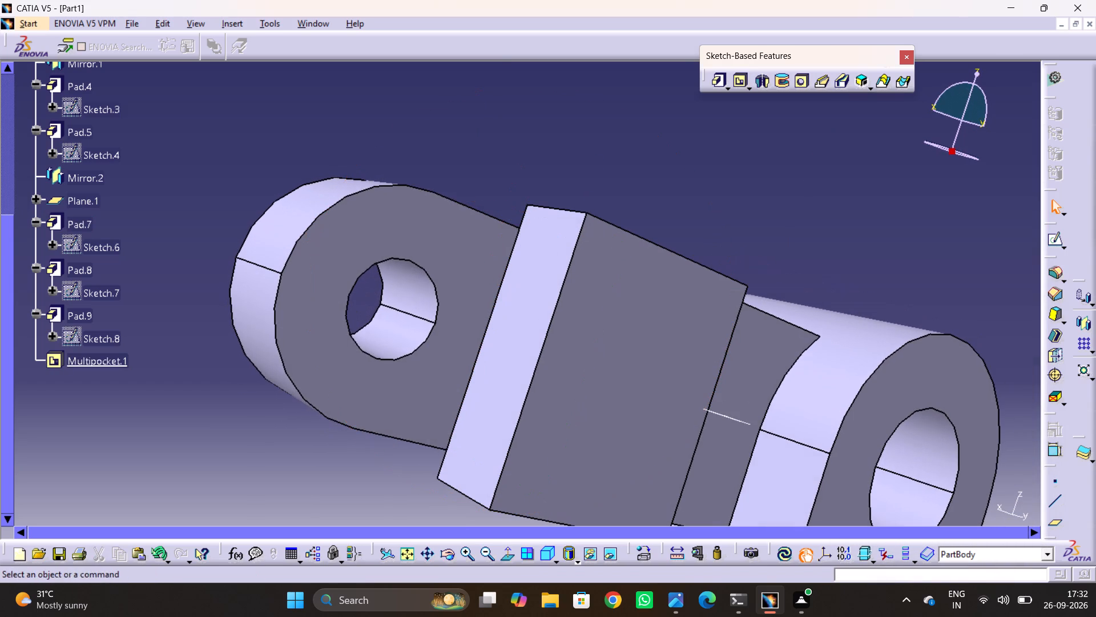
# Mirror Pad.9, the round fork eye, about the zx plane onto the opposite fork arm.
pyautogui.click(76, 320)
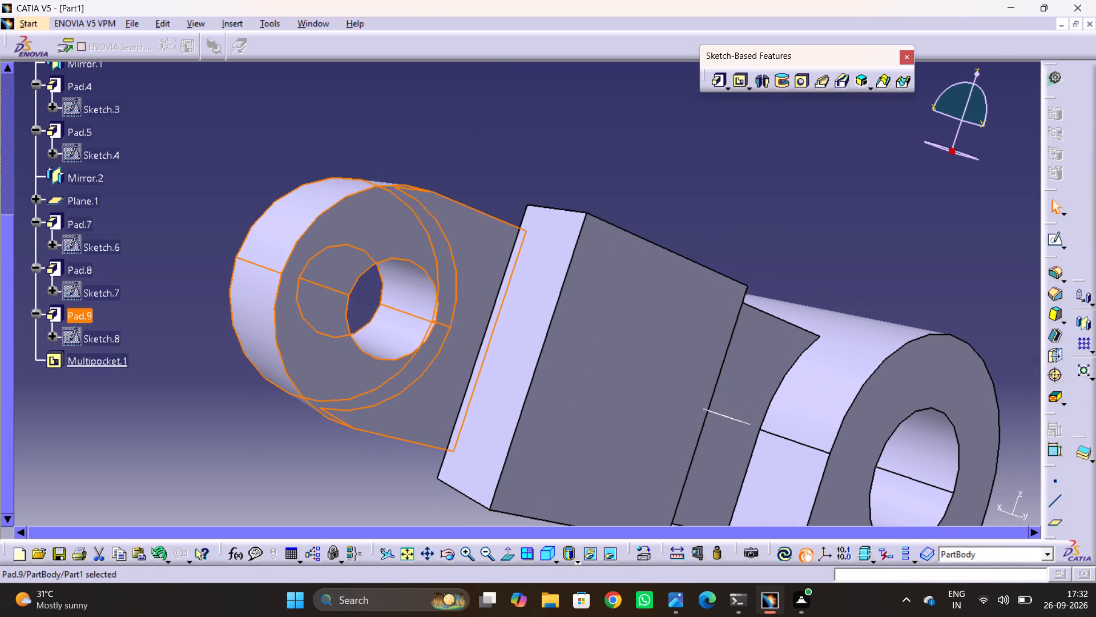
pyautogui.click(1086, 323)
pyautogui.keyDown('ctrl'); pyautogui.moveTo(723, 226); pyautogui.dragTo(737, 277, button='middle'); pyautogui.keyUp('ctrl')
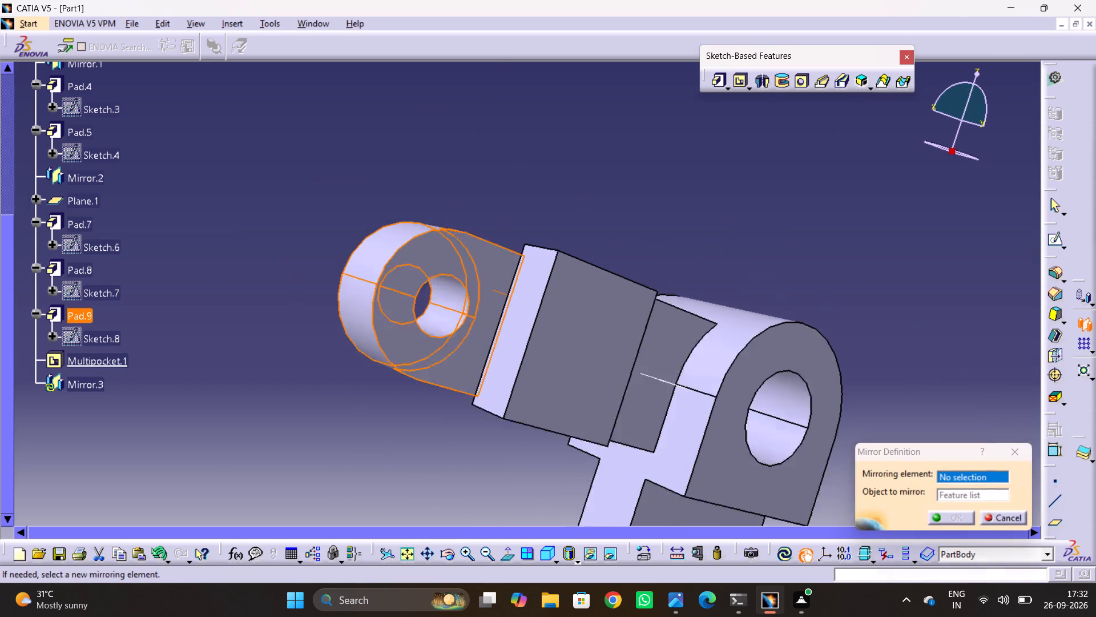
pyautogui.keyDown('ctrl'); pyautogui.moveTo(737, 277); pyautogui.dragTo(755, 377, button='middle'); pyautogui.keyUp('ctrl')
pyautogui.click(543, 456)
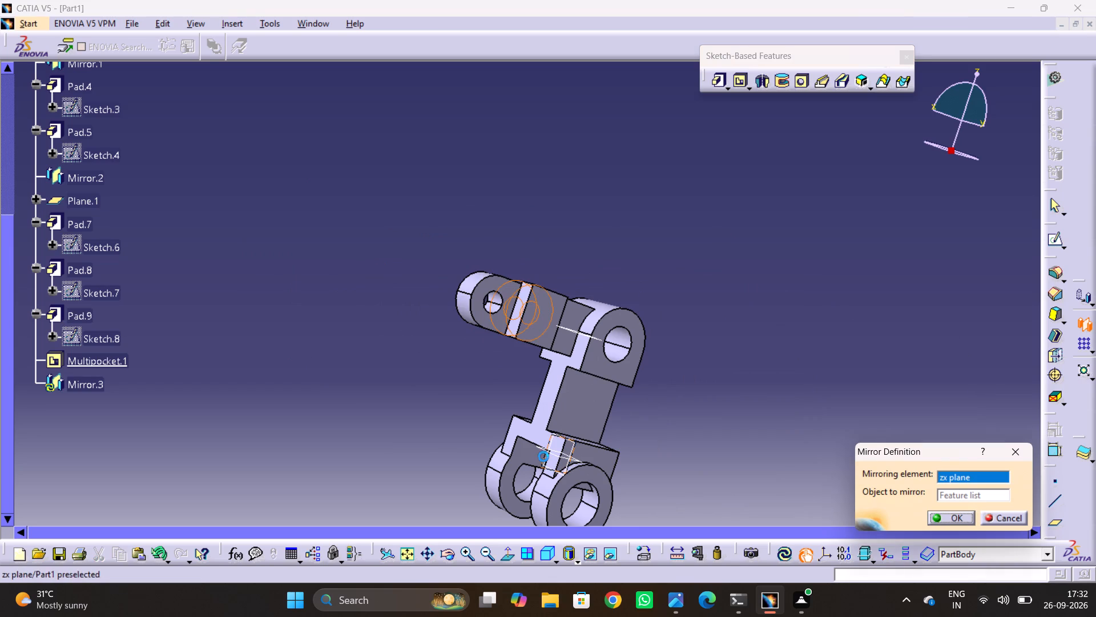
pyautogui.click(941, 517)
pyautogui.click(833, 410)
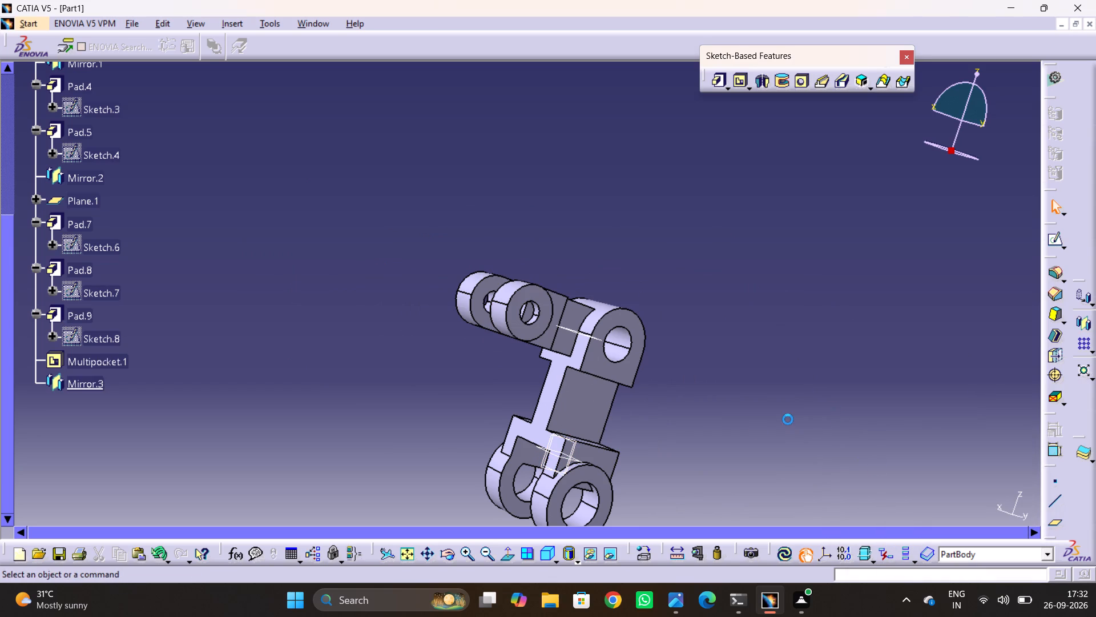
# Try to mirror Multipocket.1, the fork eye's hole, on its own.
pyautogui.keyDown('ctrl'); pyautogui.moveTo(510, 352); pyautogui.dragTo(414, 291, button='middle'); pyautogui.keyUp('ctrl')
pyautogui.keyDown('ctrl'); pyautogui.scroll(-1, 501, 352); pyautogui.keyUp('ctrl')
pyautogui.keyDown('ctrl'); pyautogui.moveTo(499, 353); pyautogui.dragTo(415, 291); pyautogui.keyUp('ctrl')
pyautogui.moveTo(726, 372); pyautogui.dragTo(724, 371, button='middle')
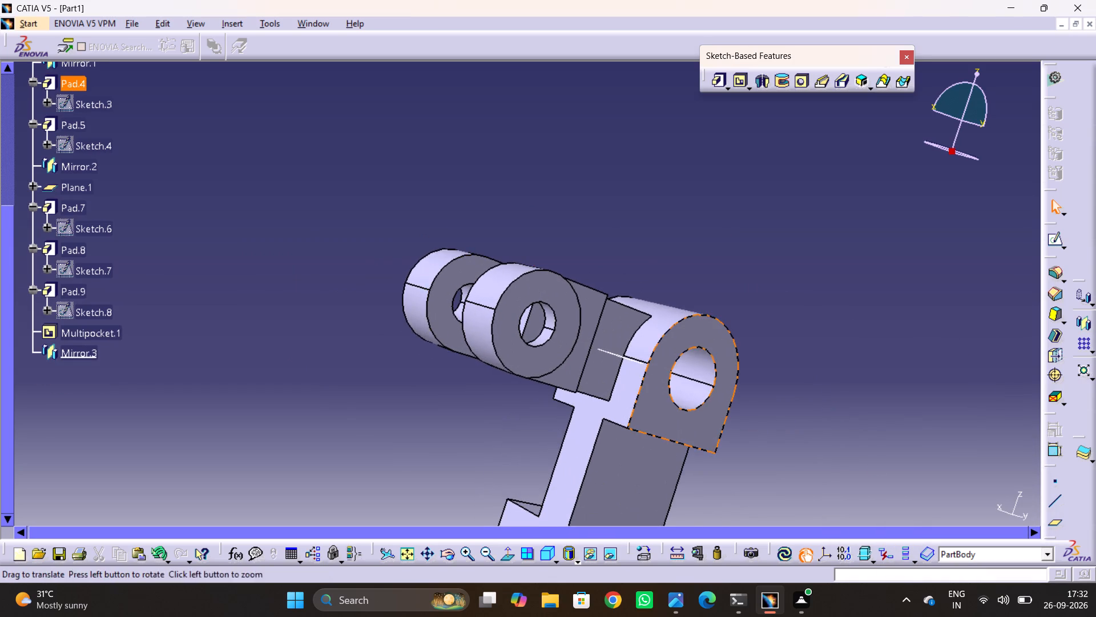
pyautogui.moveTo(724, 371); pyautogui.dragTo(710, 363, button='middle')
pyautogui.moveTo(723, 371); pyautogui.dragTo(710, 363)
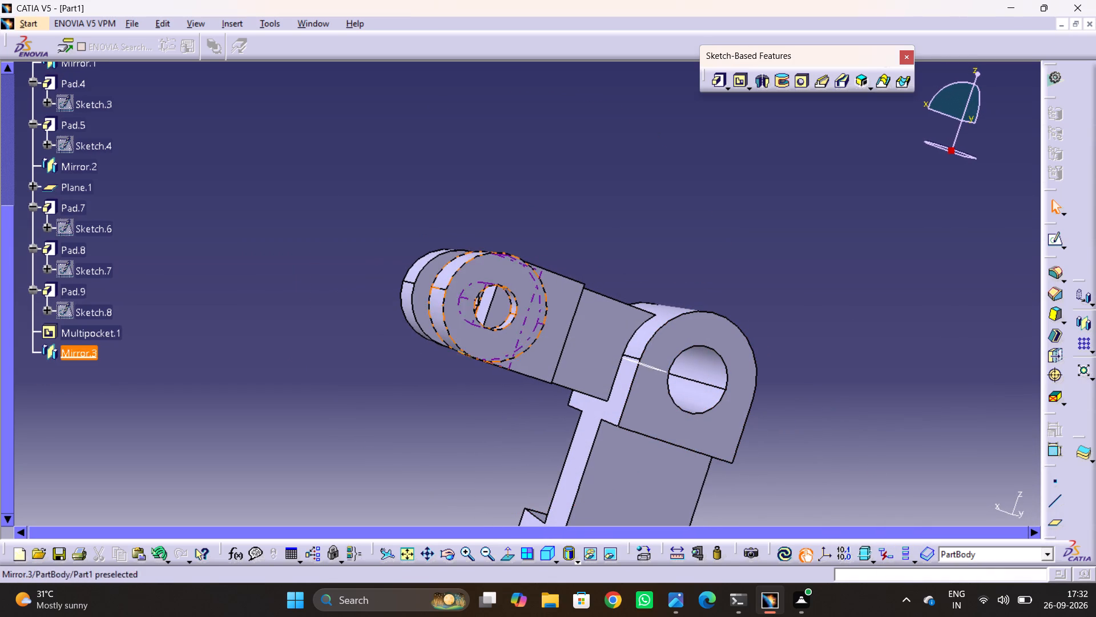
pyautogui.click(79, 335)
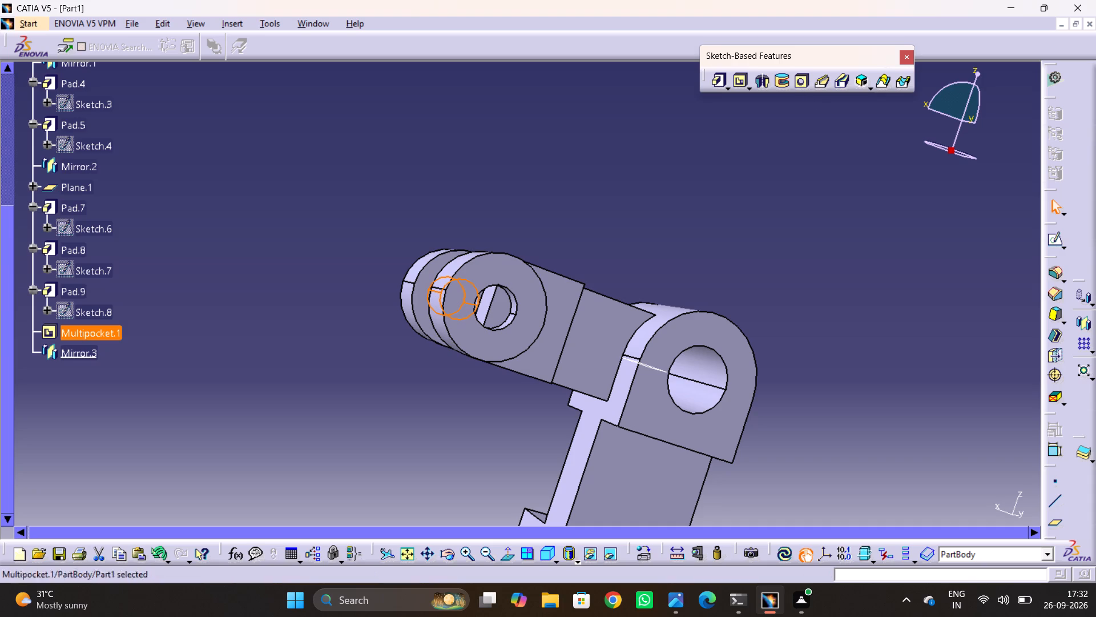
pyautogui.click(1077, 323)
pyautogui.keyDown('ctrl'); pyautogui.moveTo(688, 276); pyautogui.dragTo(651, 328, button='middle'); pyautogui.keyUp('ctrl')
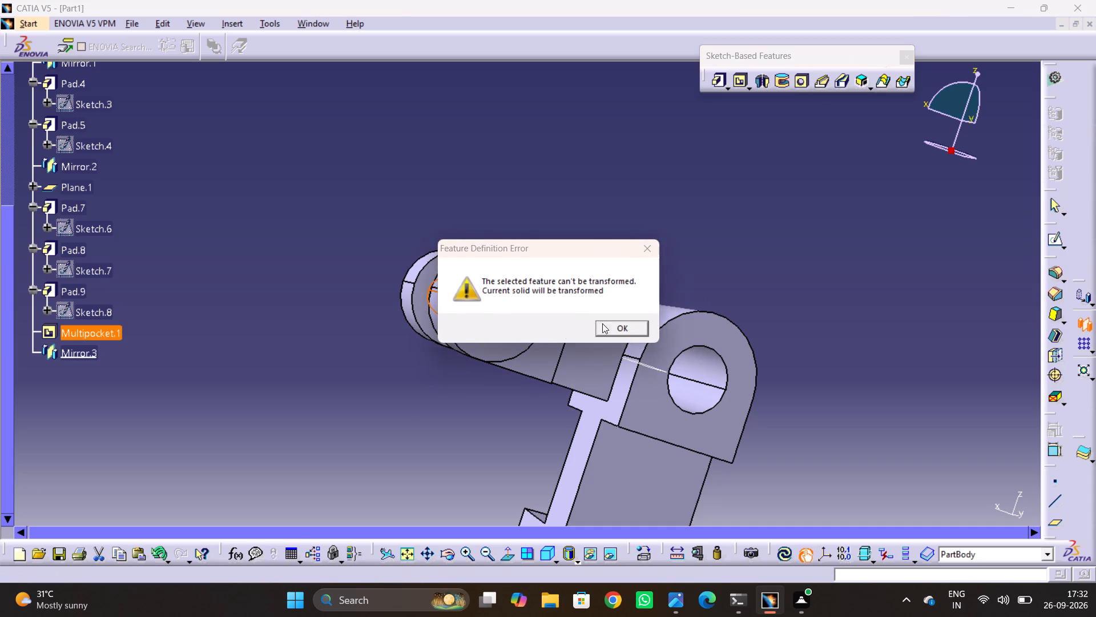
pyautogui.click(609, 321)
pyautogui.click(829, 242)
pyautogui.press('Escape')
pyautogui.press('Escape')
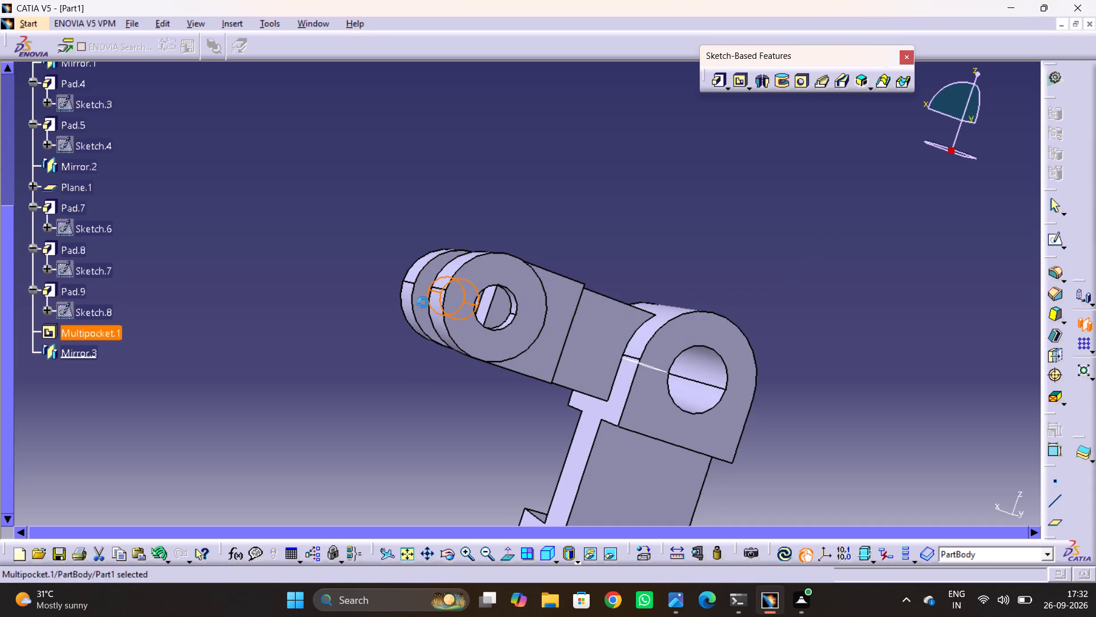
# Sketch on the inner face of the fork arm whose hole is half blocked, projecting the eye's circular hole edge into it.
pyautogui.moveTo(385, 269); pyautogui.dragTo(477, 299)
pyautogui.moveTo(318, 178); pyautogui.dragTo(457, 242, button='middle')
pyautogui.moveTo(319, 178); pyautogui.dragTo(457, 242)
pyautogui.scroll(-1, 336, 181)
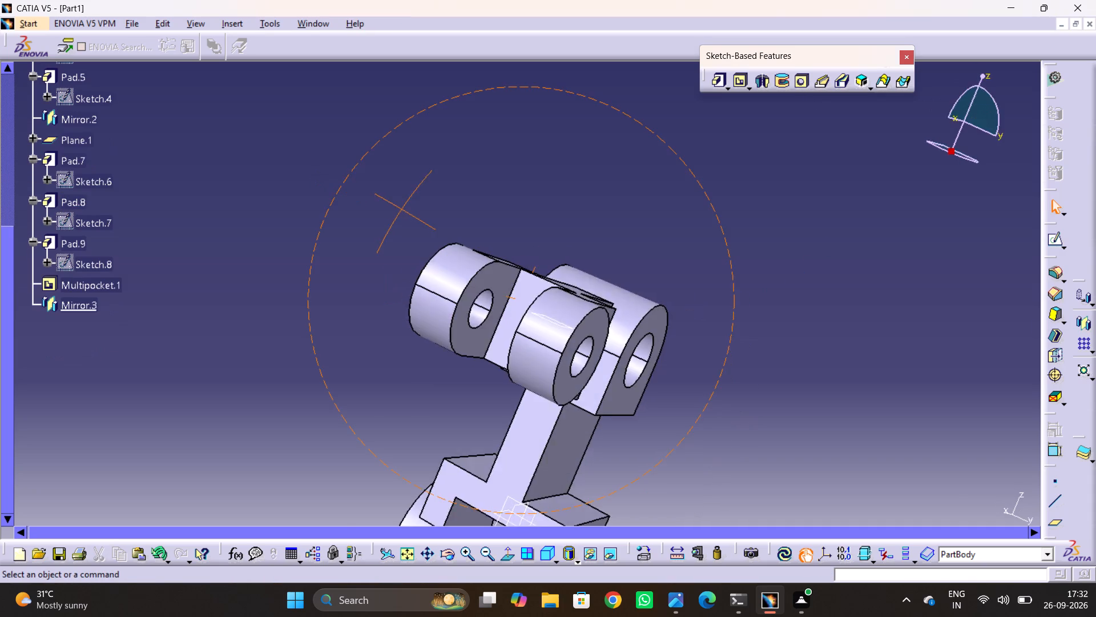
pyautogui.moveTo(457, 242); pyautogui.dragTo(541, 282, button='middle')
pyautogui.moveTo(457, 242); pyautogui.dragTo(541, 282)
pyautogui.moveTo(541, 282); pyautogui.dragTo(676, 431, button='middle')
pyautogui.moveTo(541, 282); pyautogui.dragTo(677, 431)
pyautogui.moveTo(678, 391); pyautogui.dragTo(675, 391, button='middle')
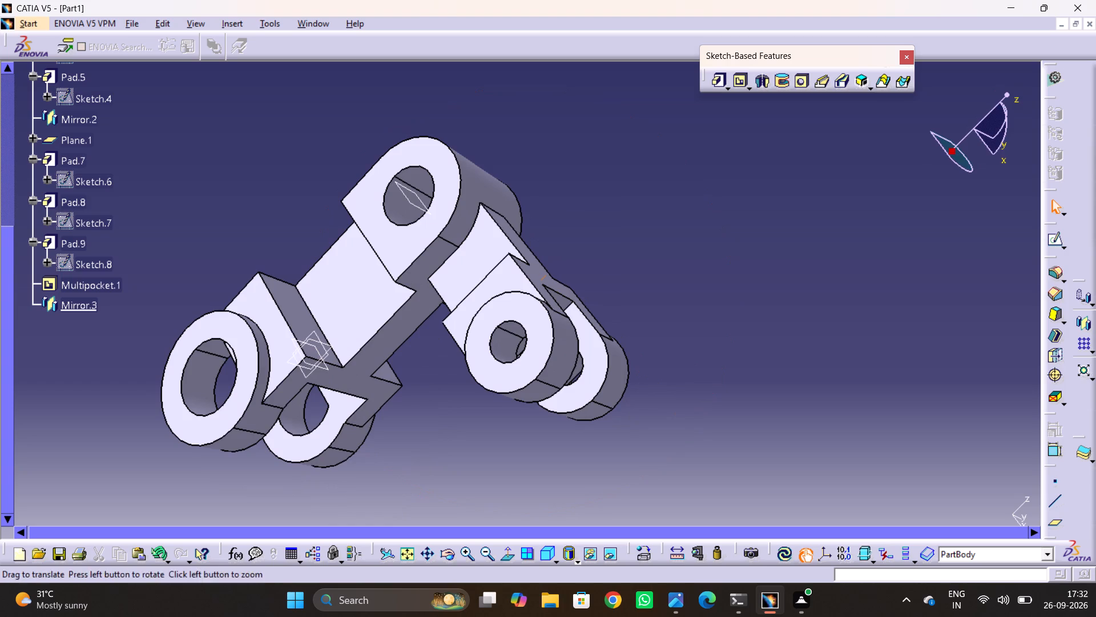
pyautogui.moveTo(675, 391); pyautogui.dragTo(671, 303, button='middle')
pyautogui.moveTo(672, 391); pyautogui.dragTo(671, 303)
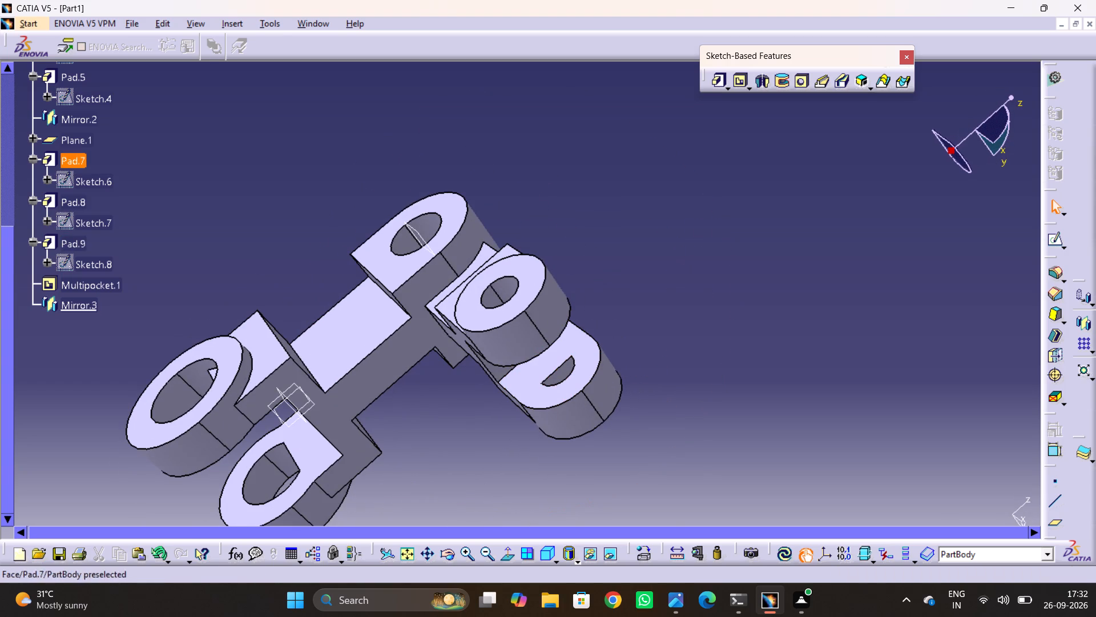
pyautogui.keyDown('ctrl'); pyautogui.moveTo(616, 346); pyautogui.dragTo(656, 286, button='middle'); pyautogui.keyUp('ctrl')
pyautogui.moveTo(644, 415); pyautogui.dragTo(649, 332, button='middle')
pyautogui.click(563, 342)
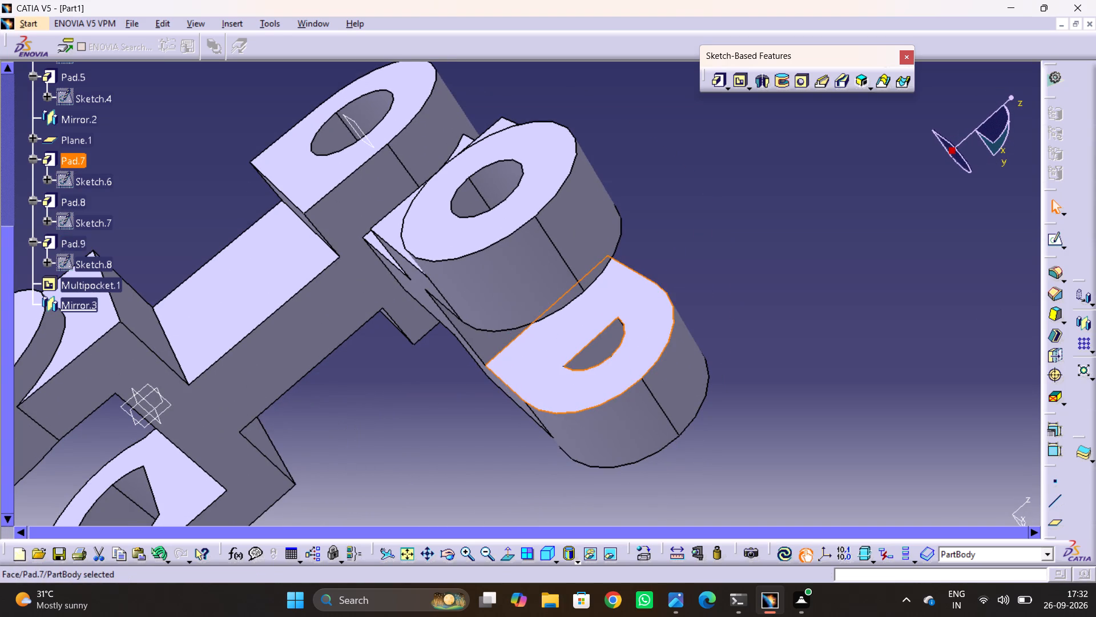
pyautogui.click(1052, 241)
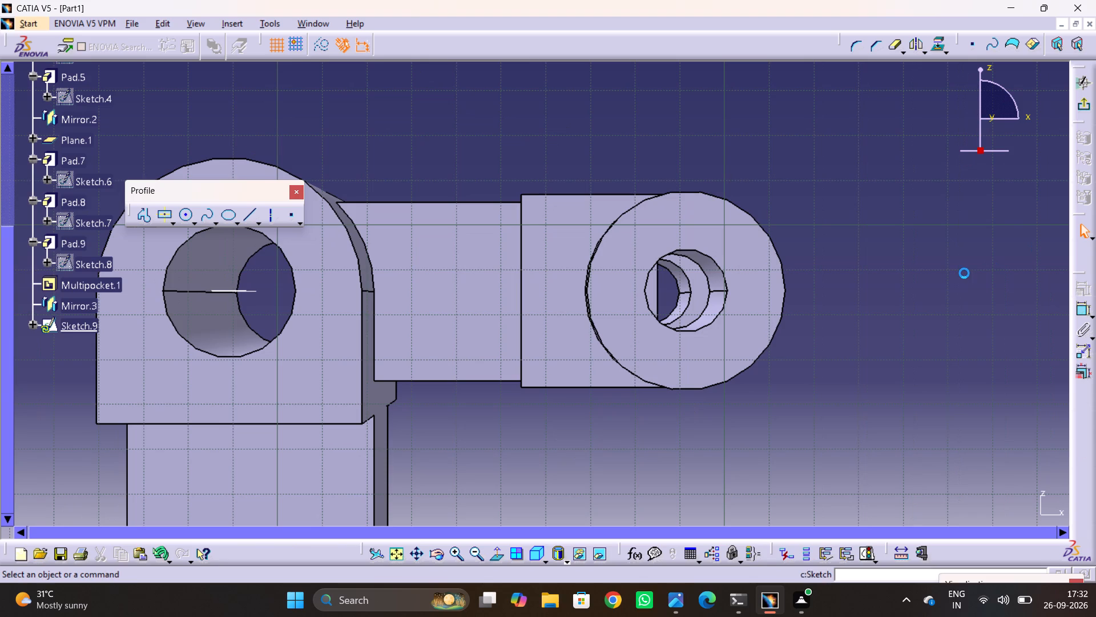
pyautogui.keyDown('ctrl'); pyautogui.moveTo(739, 297); pyautogui.dragTo(744, 261, button='middle'); pyautogui.keyUp('ctrl')
pyautogui.scroll(-1, 751, 270)
pyautogui.moveTo(748, 273); pyautogui.dragTo(732, 265, button='middle')
pyautogui.moveTo(748, 273); pyautogui.dragTo(732, 265)
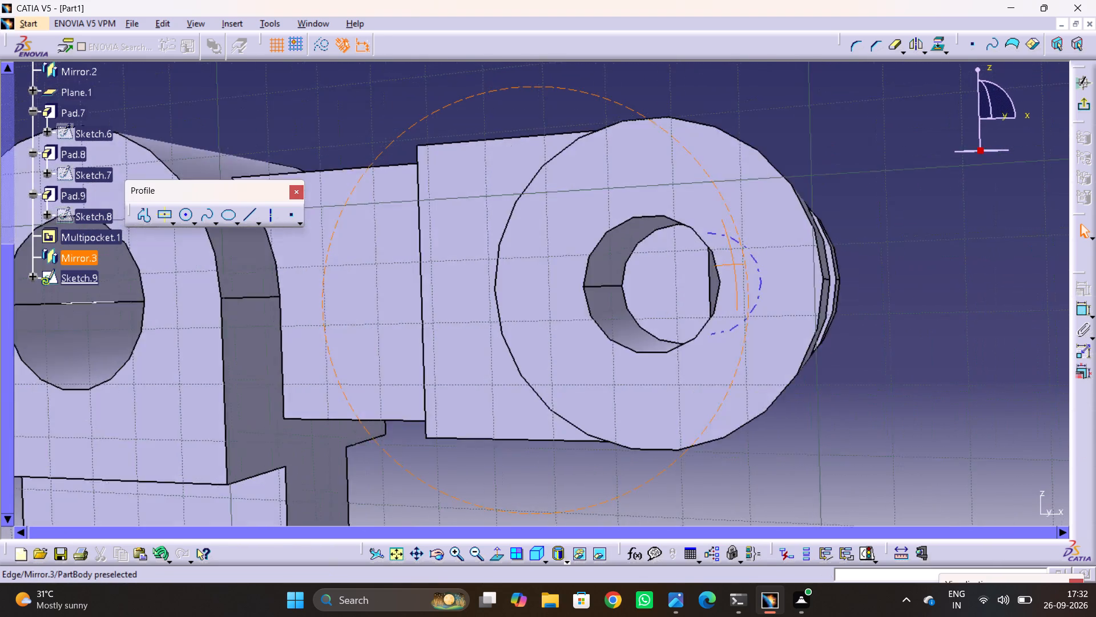
pyautogui.moveTo(732, 265); pyautogui.dragTo(776, 255)
pyautogui.moveTo(732, 265); pyautogui.dragTo(775, 255, button='middle')
pyautogui.click(934, 43)
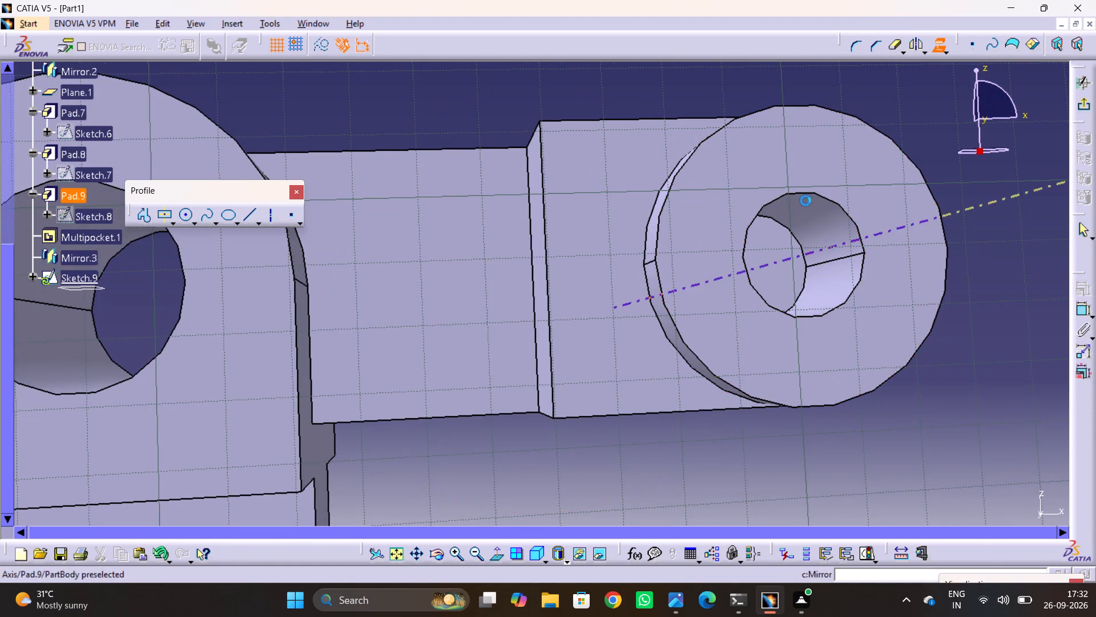
pyautogui.click(815, 193)
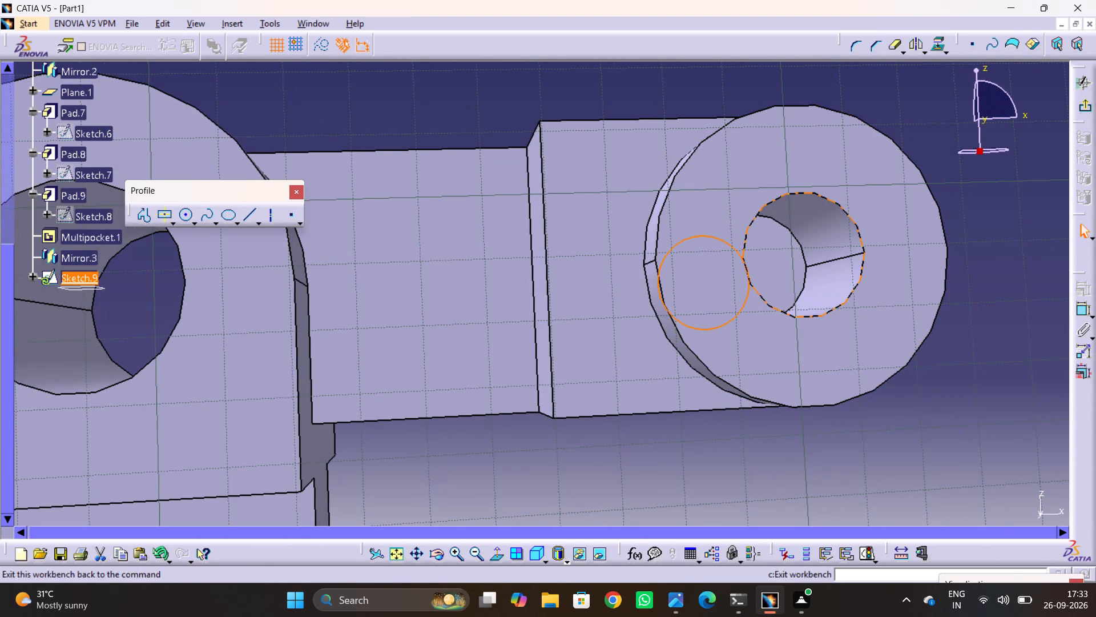
pyautogui.click(1081, 104)
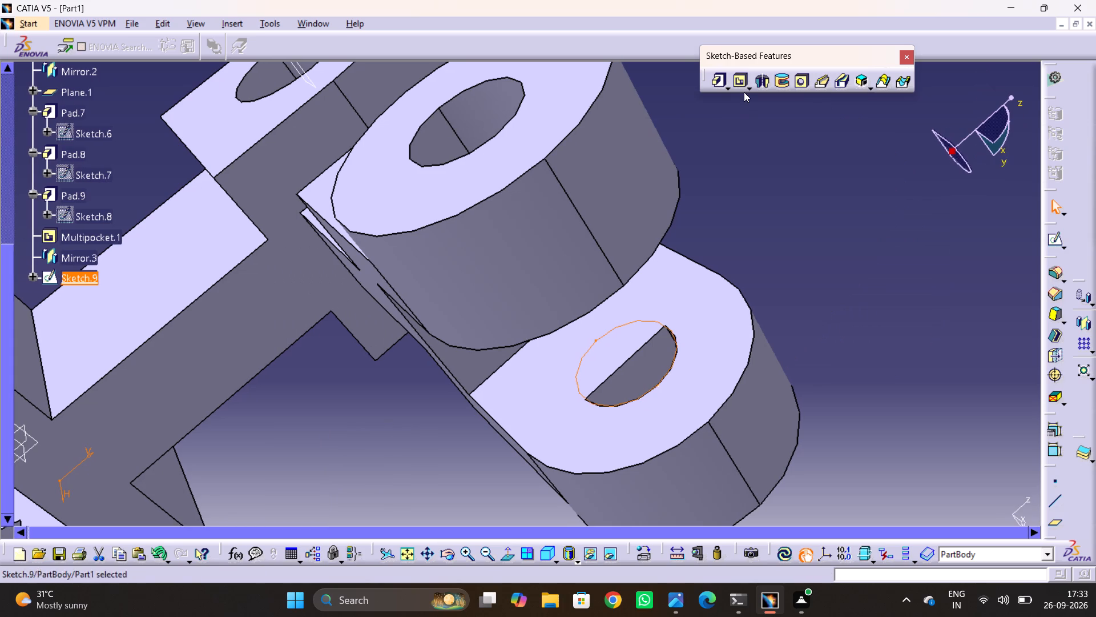
# Cut the half-blocked fork hole open with an 18 mm deep Pocket of Sketch.9.
pyautogui.click(748, 83)
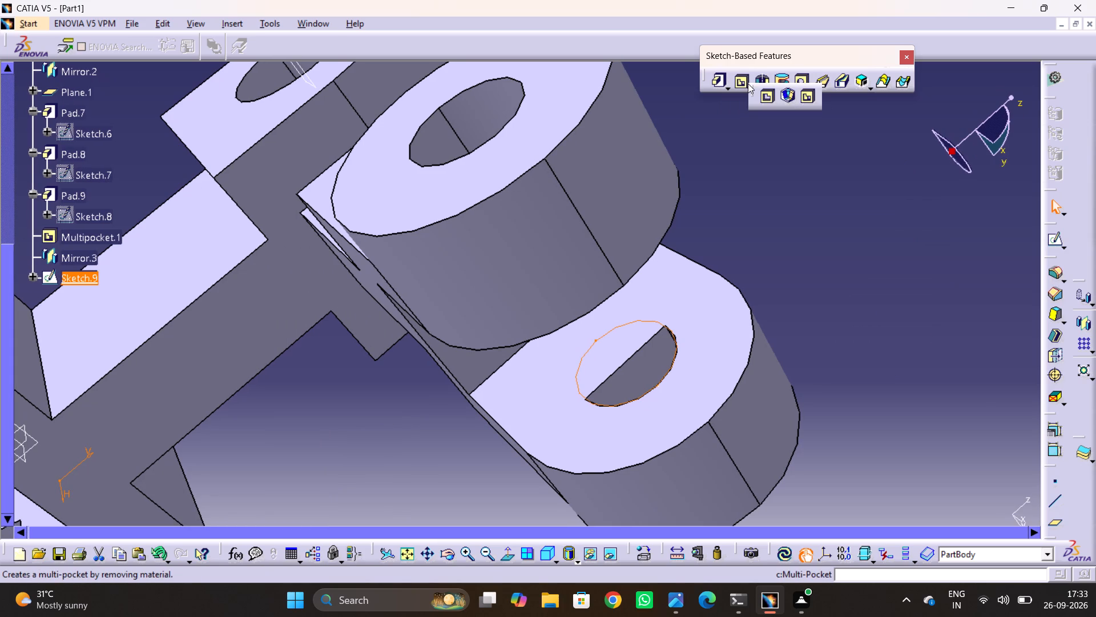
pyautogui.click(758, 92)
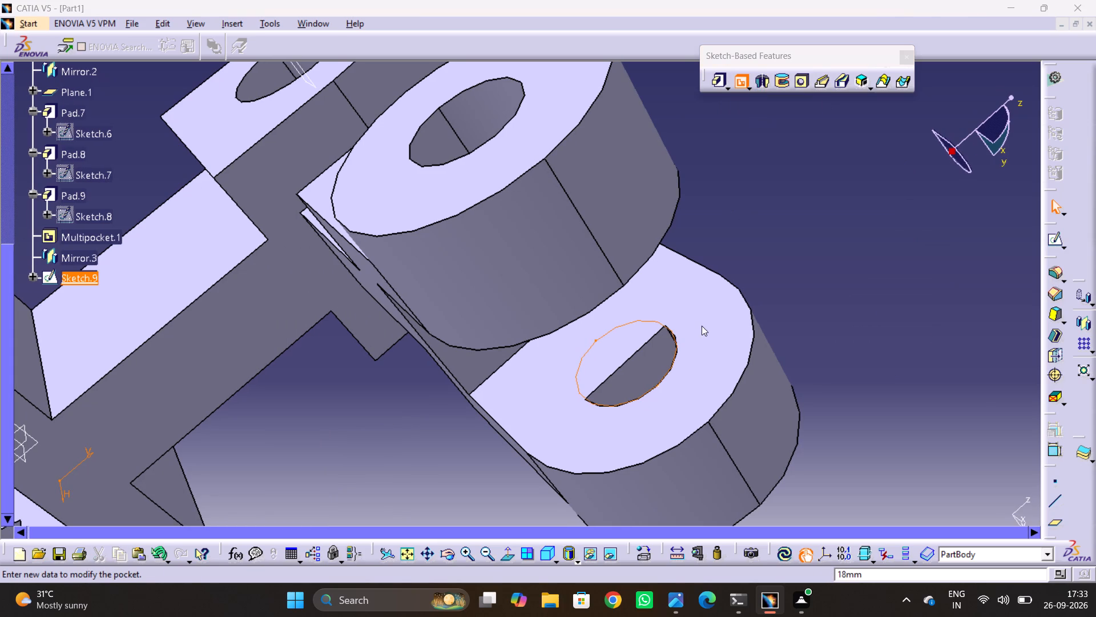
pyautogui.click(887, 519)
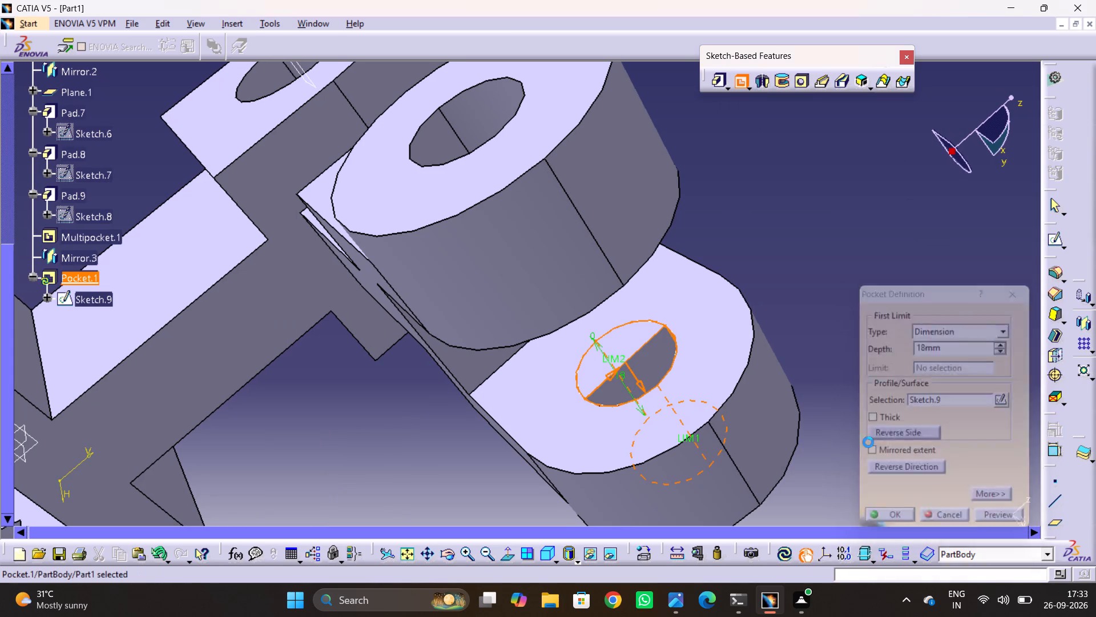
pyautogui.click(892, 404)
pyautogui.click(916, 261)
# Inspect the bracket from several sides, checking the holes of both forks for leftover material.
pyautogui.keyDown('ctrl'); pyautogui.moveTo(832, 222); pyautogui.dragTo(799, 355, button='middle'); pyautogui.keyUp('ctrl')
pyautogui.moveTo(680, 342); pyautogui.dragTo(548, 311, button='middle')
pyautogui.moveTo(680, 342); pyautogui.dragTo(548, 311)
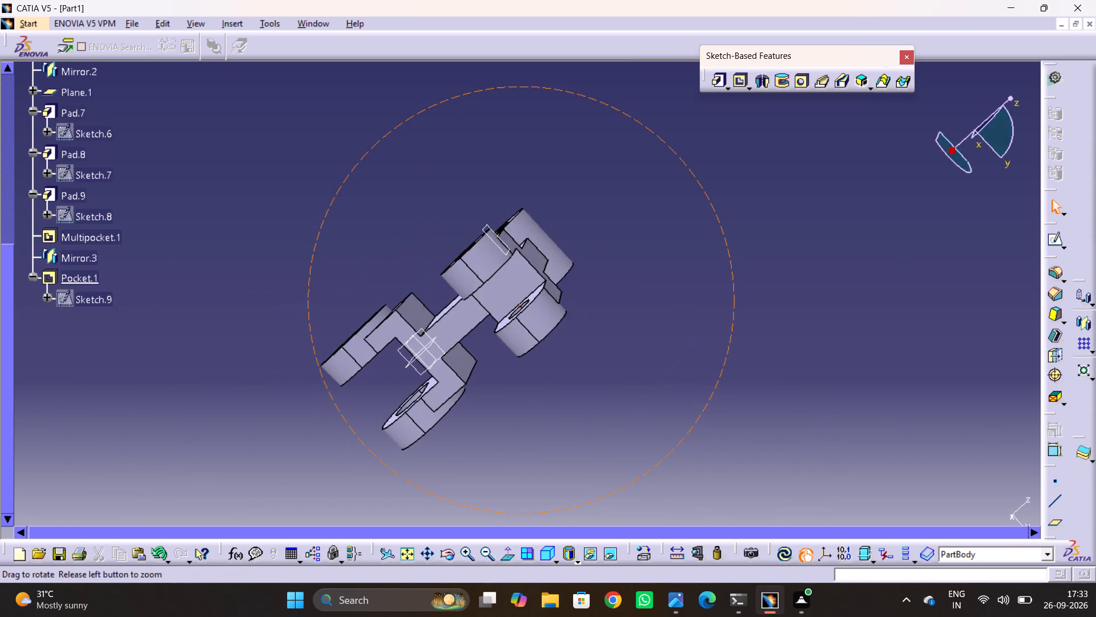
pyautogui.moveTo(548, 311); pyautogui.dragTo(352, 114)
pyautogui.moveTo(548, 311); pyautogui.dragTo(343, 193, button='middle')
pyautogui.moveTo(495, 282); pyautogui.dragTo(424, 447, button='middle')
pyautogui.moveTo(495, 287); pyautogui.dragTo(449, 417)
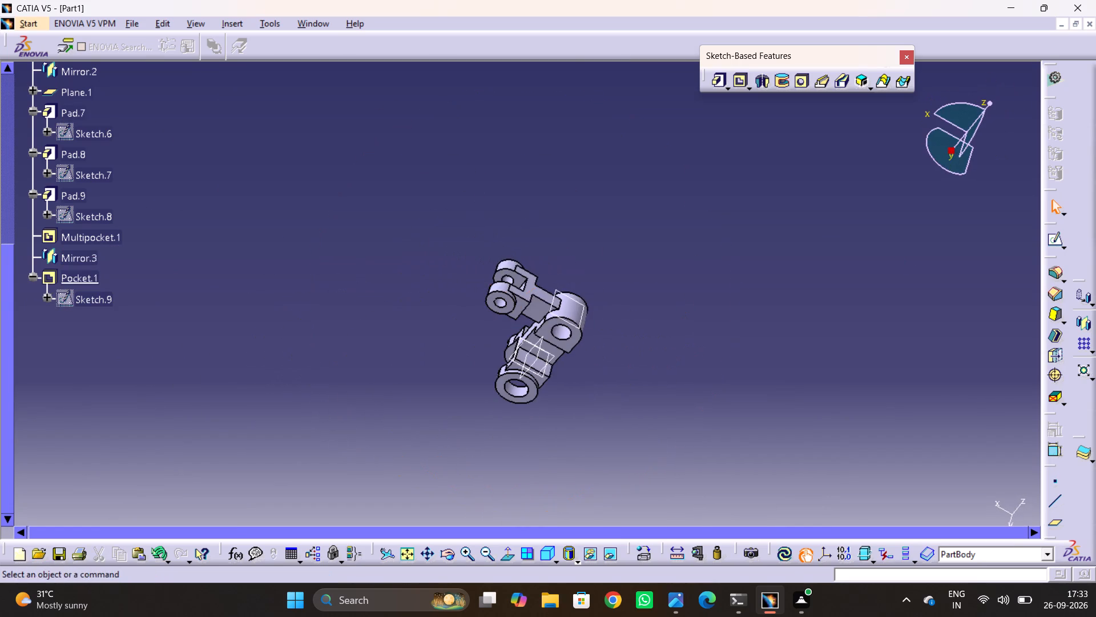
pyautogui.keyDown('ctrl'); pyautogui.moveTo(594, 419); pyautogui.dragTo(613, 350, button='middle'); pyautogui.keyUp('ctrl')
pyautogui.scroll(-1, 692, 384)
pyautogui.moveTo(692, 384); pyautogui.dragTo(538, 247, button='middle')
pyautogui.moveTo(692, 386); pyautogui.dragTo(538, 247)
pyautogui.keyDown('ctrl'); pyautogui.moveTo(611, 446); pyautogui.dragTo(613, 446, button='middle'); pyautogui.keyUp('ctrl')
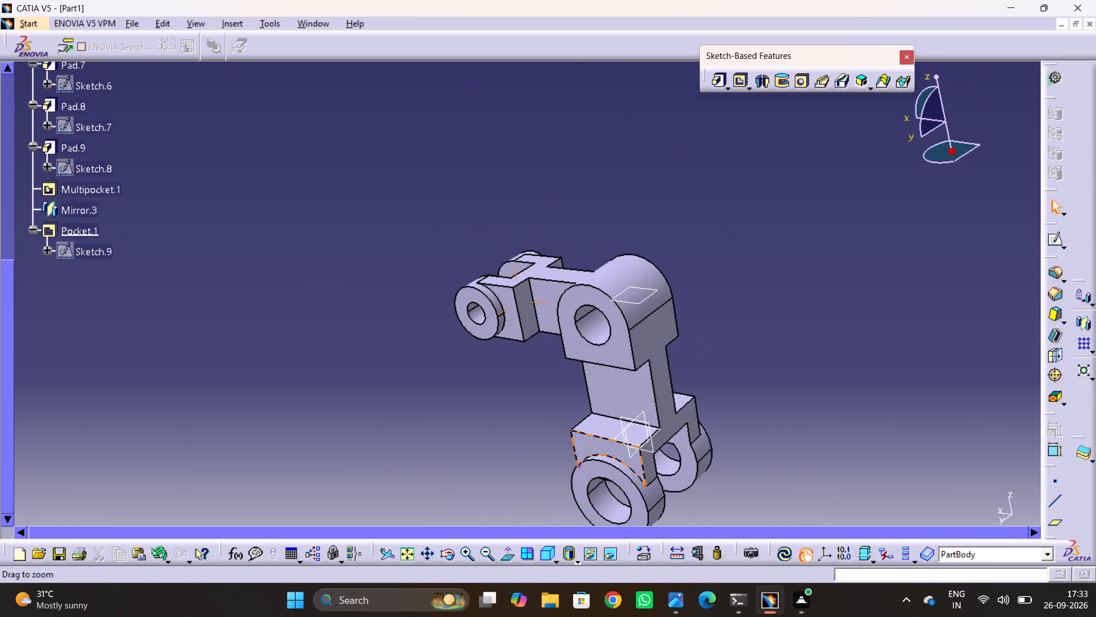
pyautogui.keyDown('ctrl'); pyautogui.moveTo(613, 446); pyautogui.dragTo(627, 405, button='middle'); pyautogui.keyUp('ctrl')
pyautogui.moveTo(690, 491); pyautogui.dragTo(754, 438, button='middle')
pyautogui.moveTo(688, 491); pyautogui.dragTo(754, 438)
pyautogui.moveTo(746, 460); pyautogui.dragTo(700, 328, button='middle')
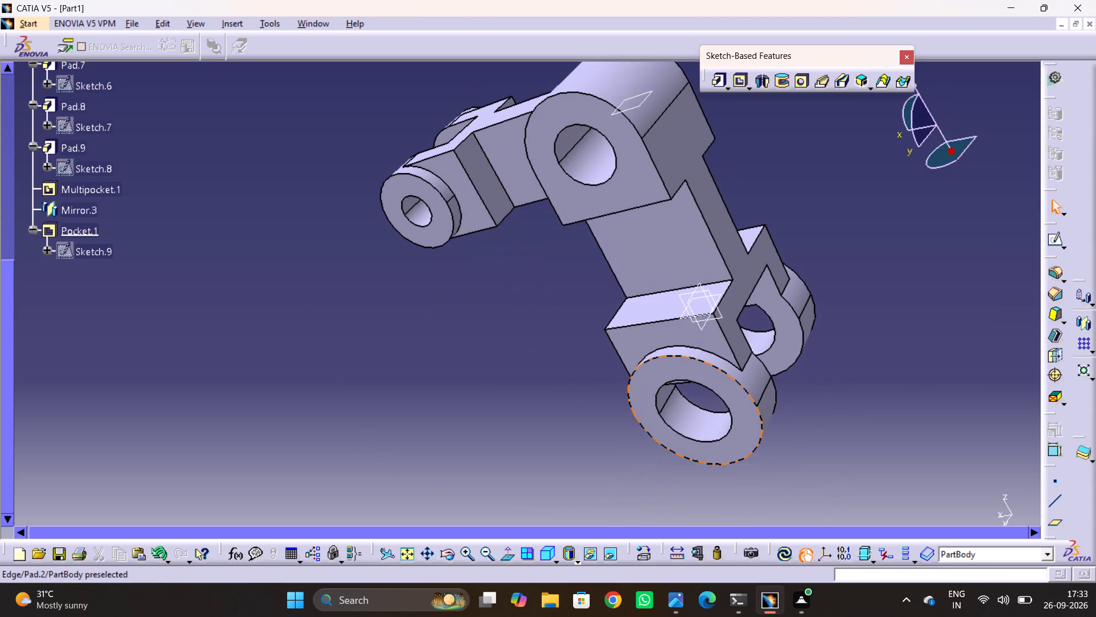
pyautogui.moveTo(698, 358); pyautogui.dragTo(767, 239, button='middle')
pyautogui.scroll(-1, 698, 358)
pyautogui.moveTo(698, 358); pyautogui.dragTo(767, 239)
pyautogui.moveTo(529, 355); pyautogui.dragTo(532, 356, button='middle')
pyautogui.moveTo(529, 355); pyautogui.dragTo(532, 356)
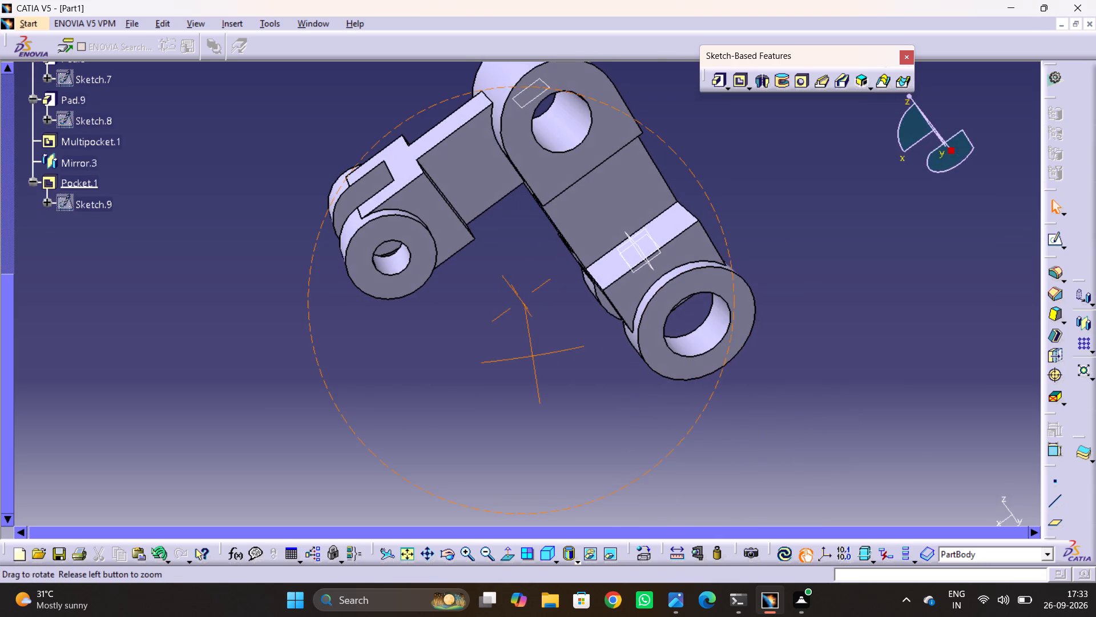
pyautogui.moveTo(532, 356); pyautogui.dragTo(468, 198)
pyautogui.moveTo(532, 356); pyautogui.dragTo(468, 198, button='middle')
# Start a sketch on the outer ring face of the lower fork's large eye and project the face's circular edges.
pyautogui.keyDown('ctrl'); pyautogui.moveTo(787, 387); pyautogui.dragTo(795, 332, button='middle'); pyautogui.keyUp('ctrl')
pyautogui.moveTo(772, 372); pyautogui.dragTo(549, 324, button='middle')
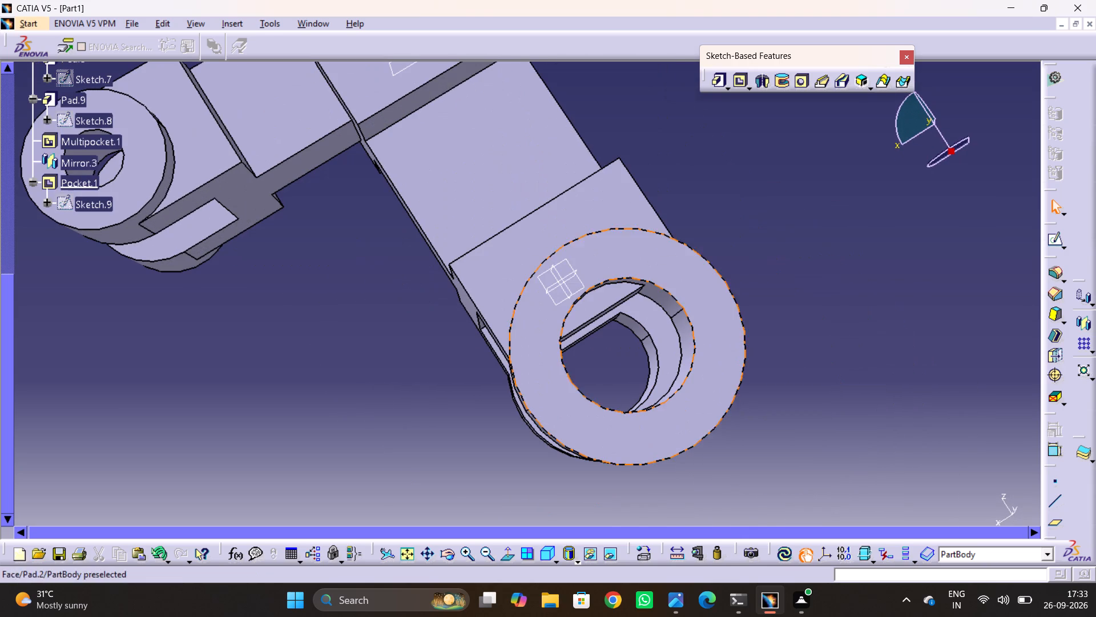
pyautogui.click(637, 250)
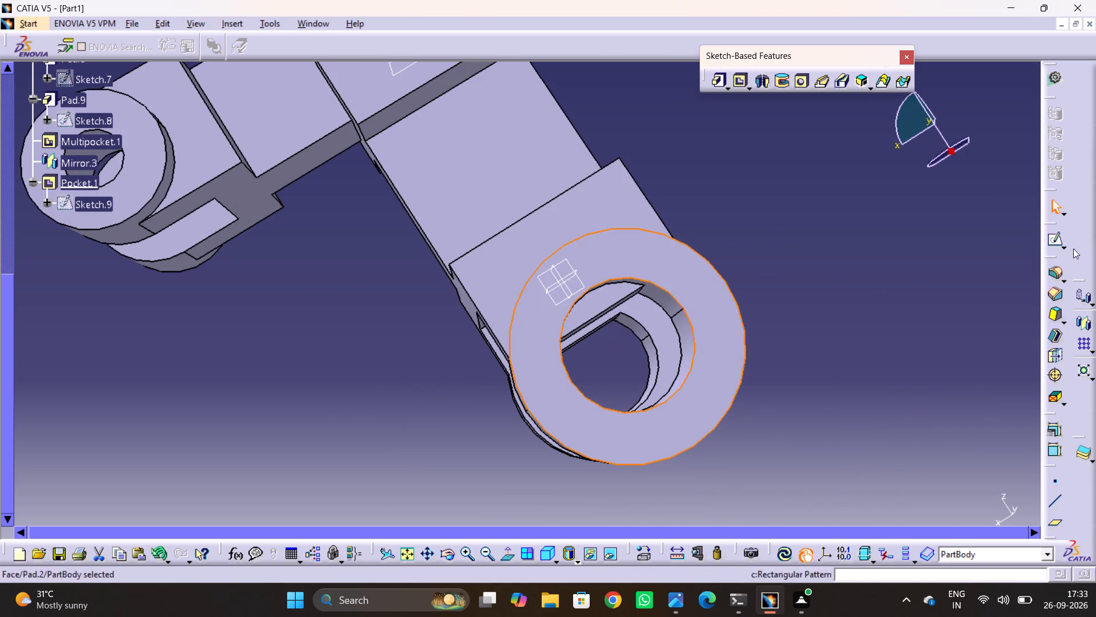
pyautogui.click(1057, 241)
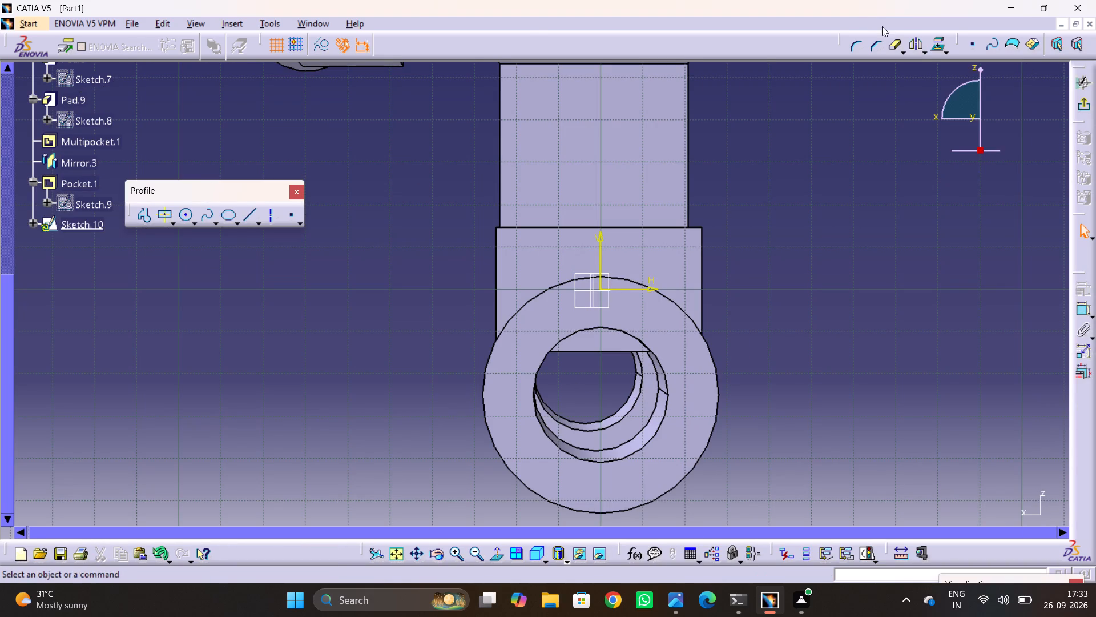
pyautogui.click(935, 43)
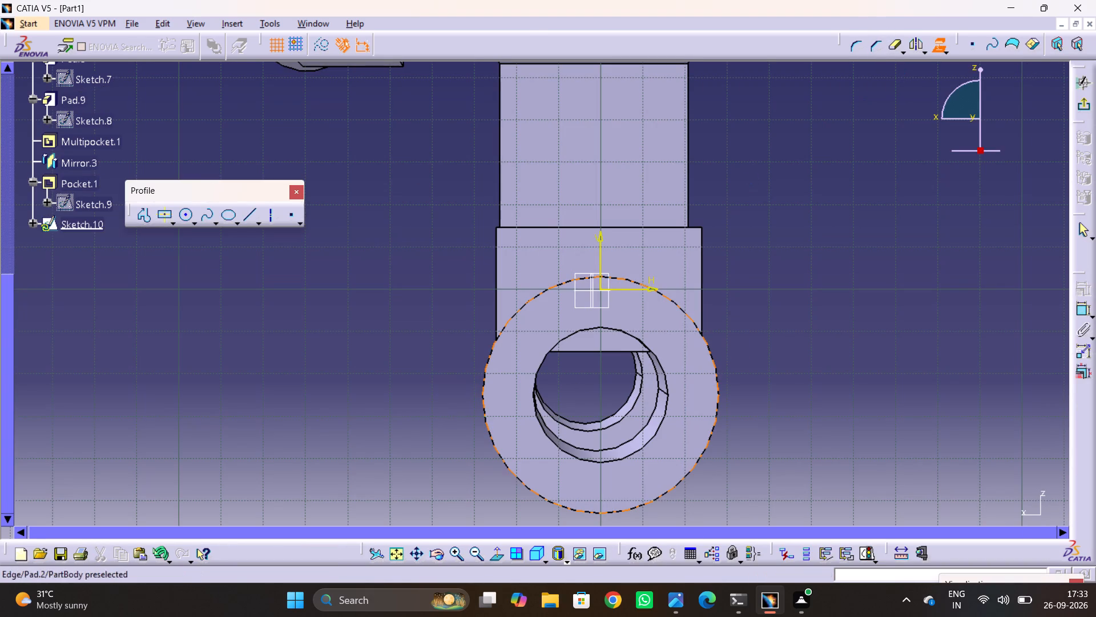
pyautogui.click(620, 330)
pyautogui.click(769, 327)
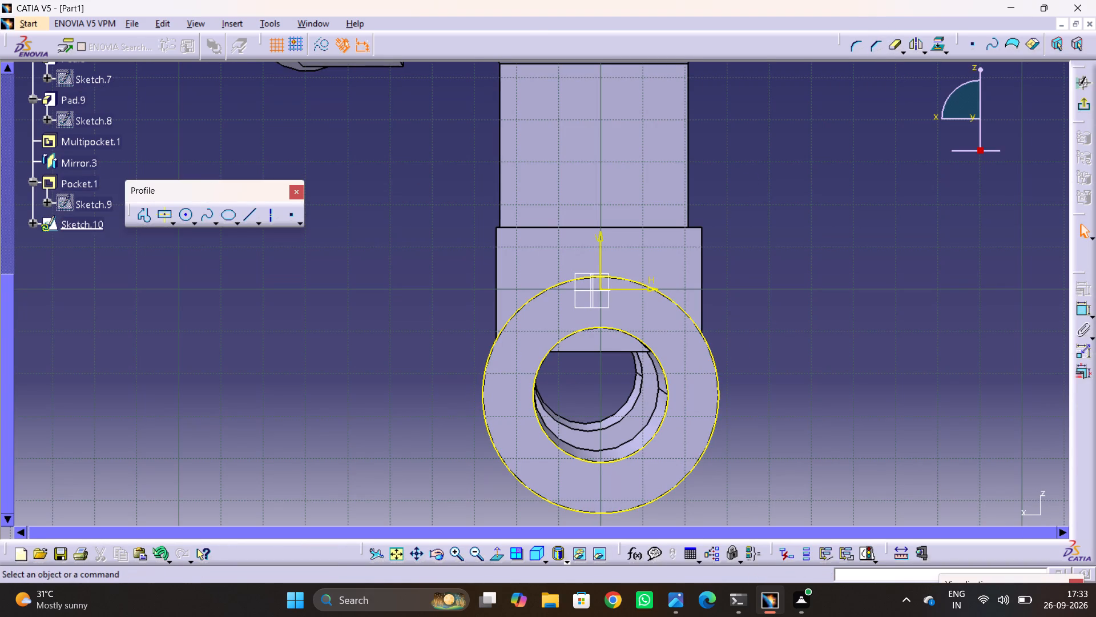
# Delete the projected outer circle, keeping only the hole circle, and finish the sketch.
pyautogui.hotkey('ctrl', 'z')
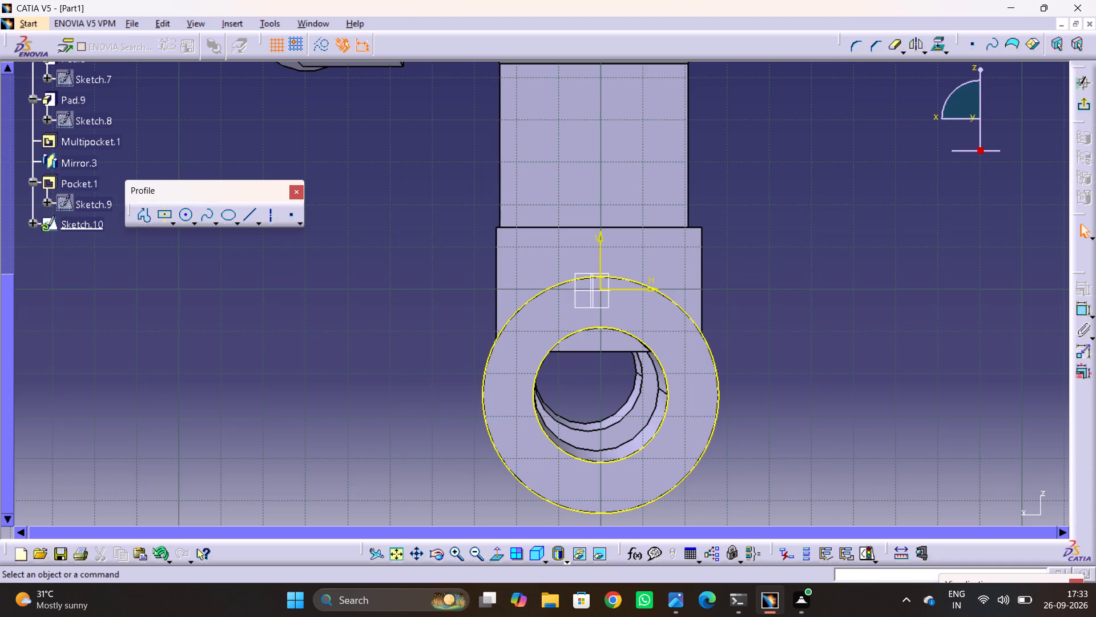
pyautogui.click(711, 355)
pyautogui.press('Delete')
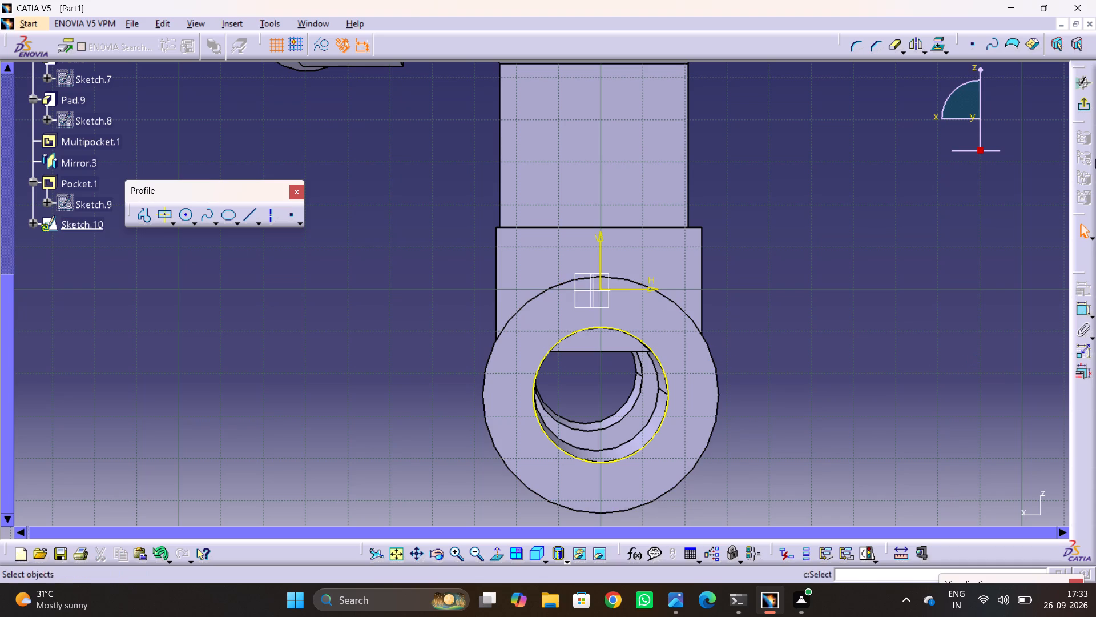
pyautogui.click(1079, 115)
pyautogui.click(1079, 107)
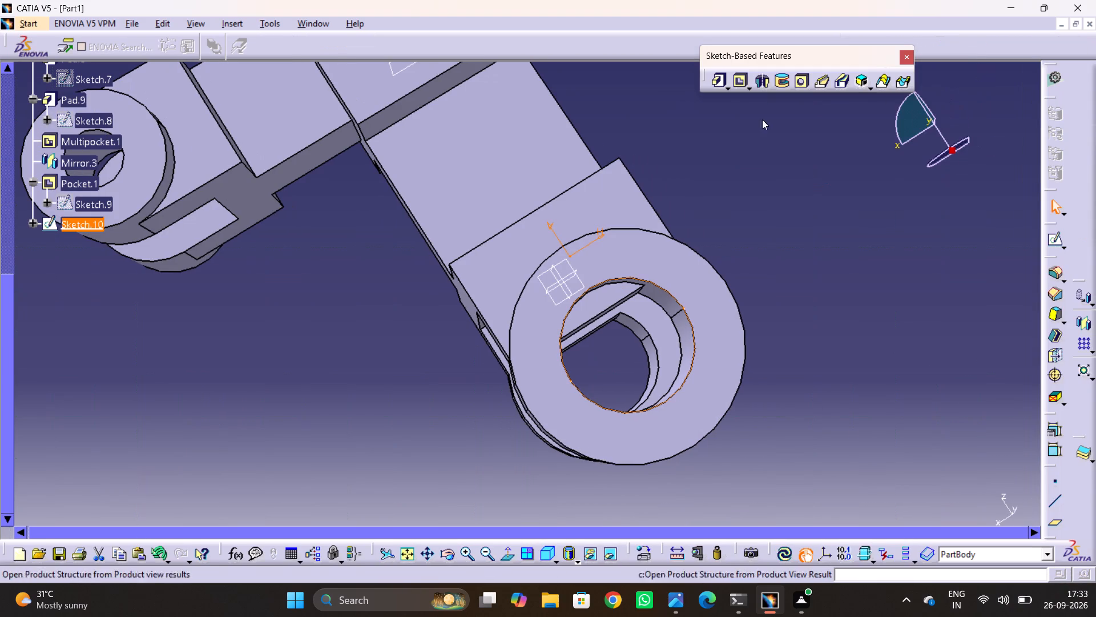
# Cut a 62 mm deep Pocket from Sketch.10 through the lower fork's large eyes.
pyautogui.click(739, 85)
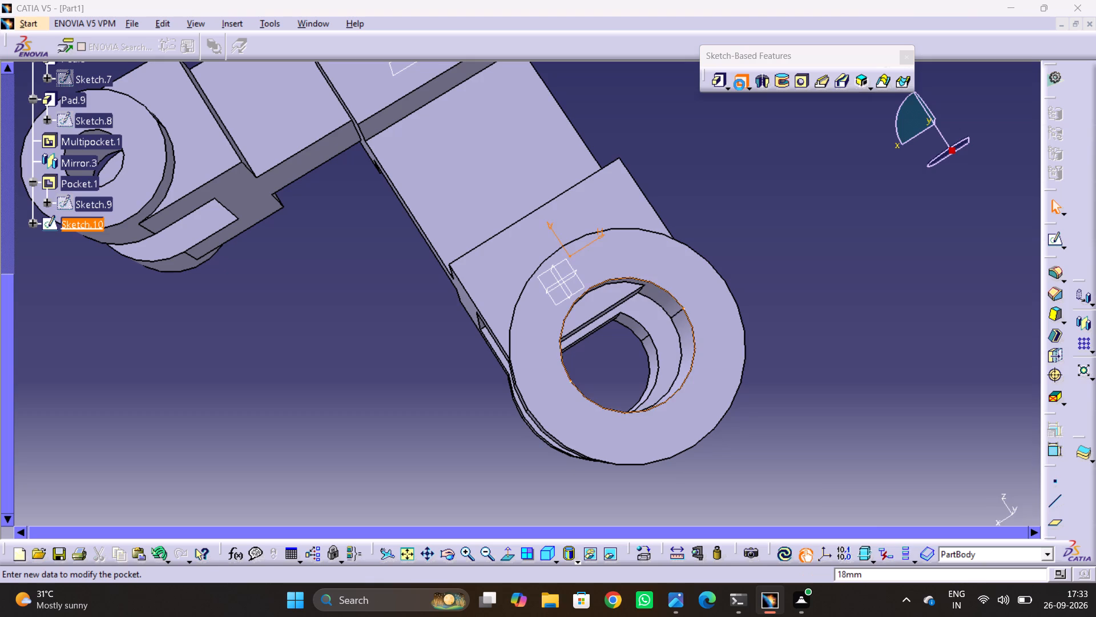
pyautogui.moveTo(732, 399); pyautogui.dragTo(639, 292, button='middle')
pyautogui.moveTo(728, 399); pyautogui.dragTo(639, 292)
pyautogui.scroll(-1, 727, 399)
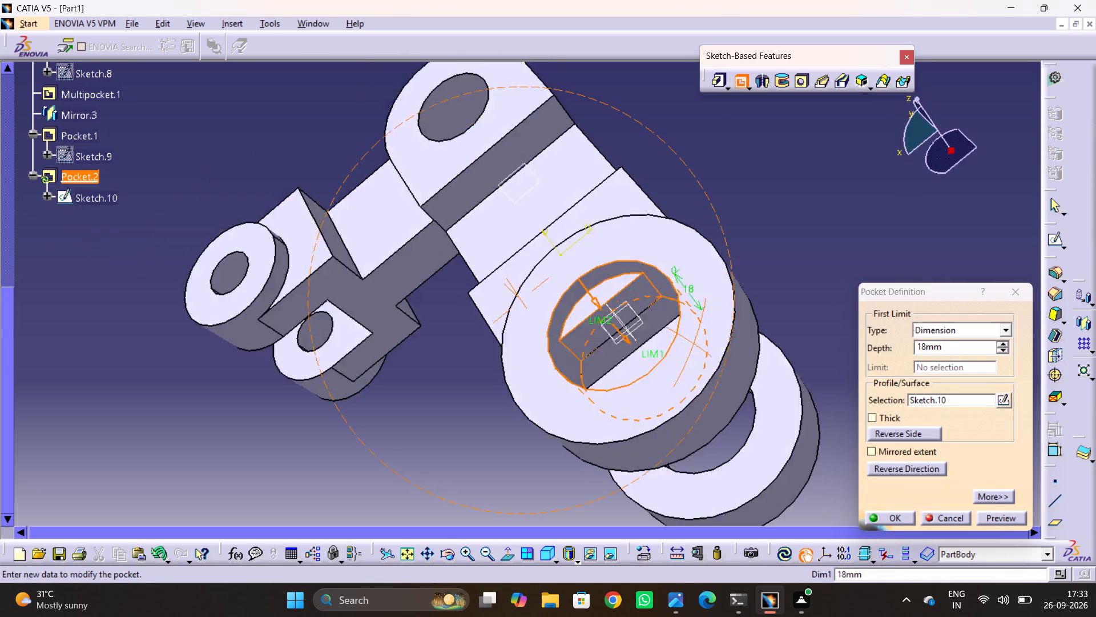
pyautogui.moveTo(639, 292); pyautogui.dragTo(526, 97)
pyautogui.moveTo(639, 292); pyautogui.dragTo(503, 113, button='middle')
pyautogui.moveTo(958, 347); pyautogui.dragTo(812, 374)
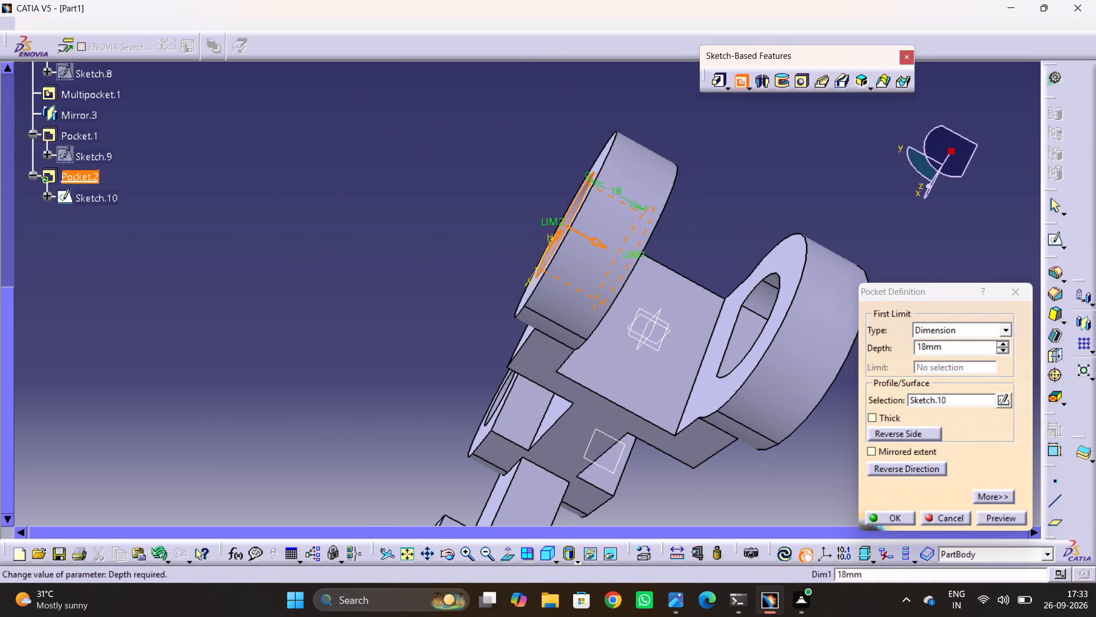
pyautogui.moveTo(812, 374); pyautogui.dragTo(810, 374)
pyautogui.write('62')
pyautogui.press('Return')
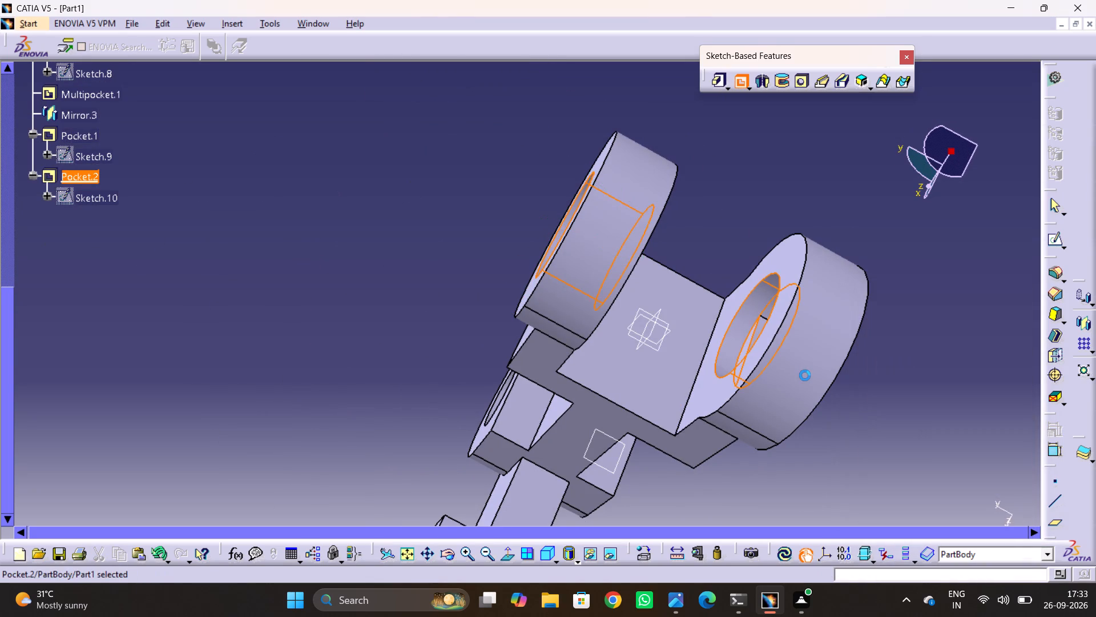
pyautogui.click(1013, 339)
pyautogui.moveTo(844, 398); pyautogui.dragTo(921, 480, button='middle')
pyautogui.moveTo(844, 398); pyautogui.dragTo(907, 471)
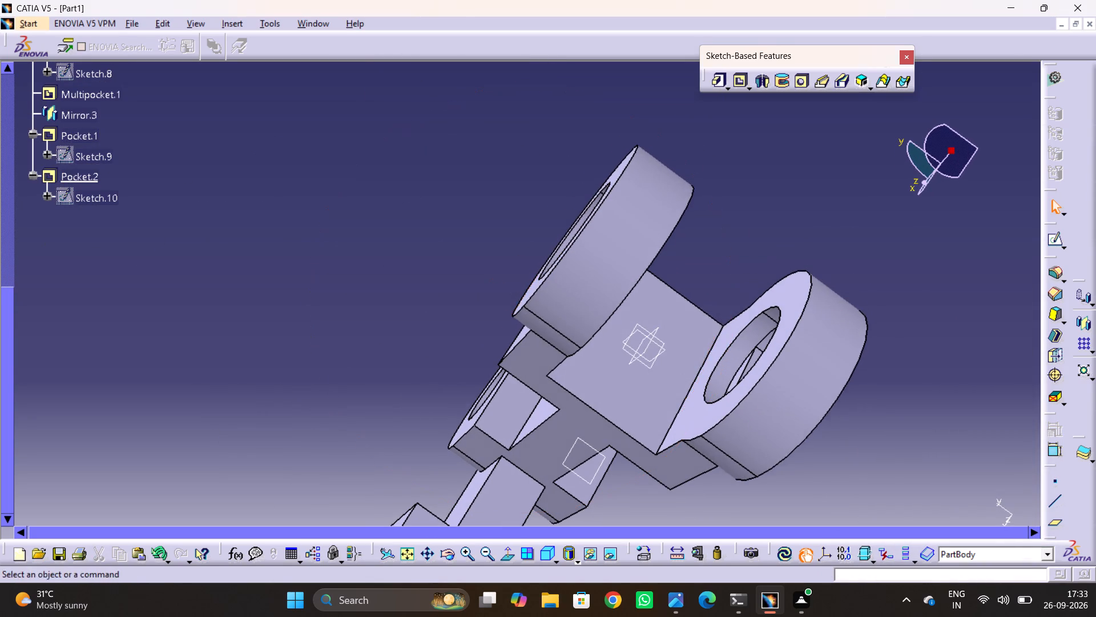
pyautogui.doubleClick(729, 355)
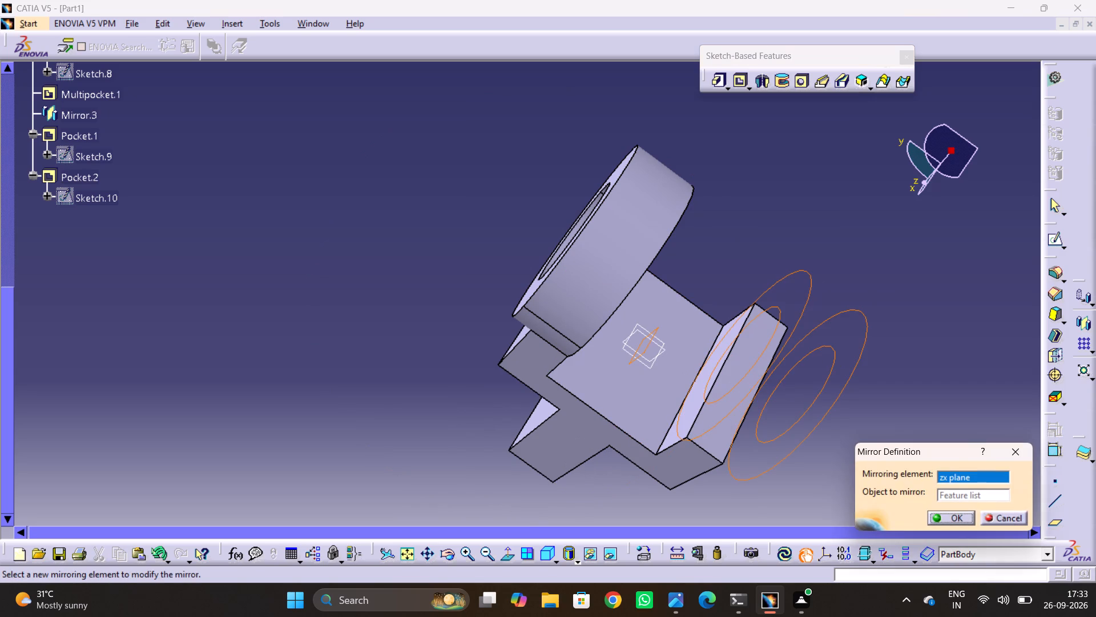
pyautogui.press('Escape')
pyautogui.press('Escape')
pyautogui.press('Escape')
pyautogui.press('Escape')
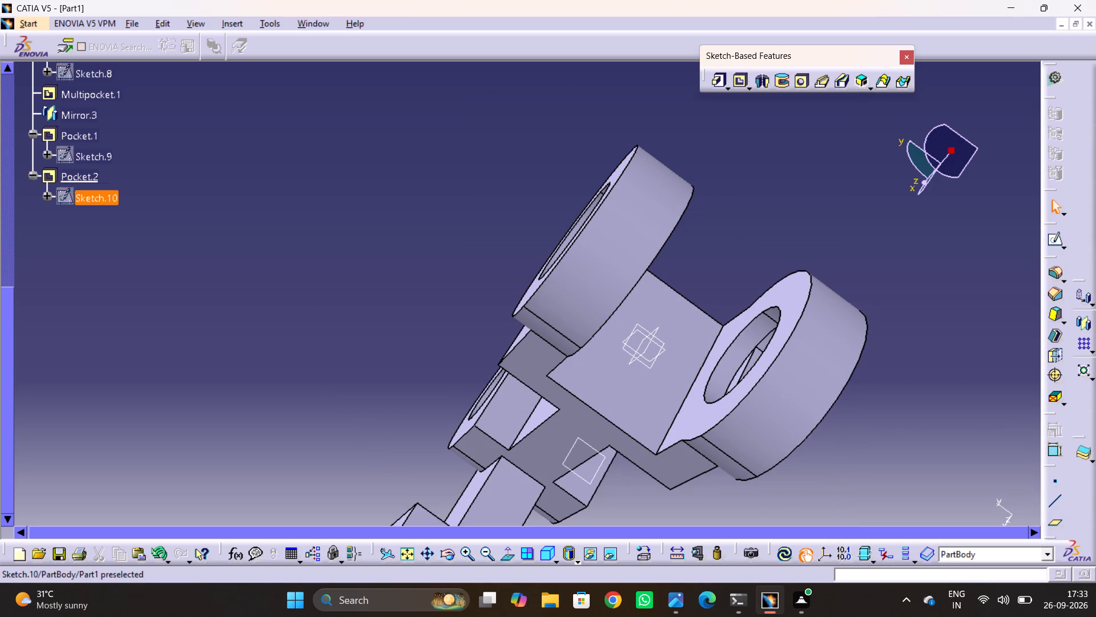
# Set the depth of Pocket.2 to 80 mm.
pyautogui.doubleClick(83, 175)
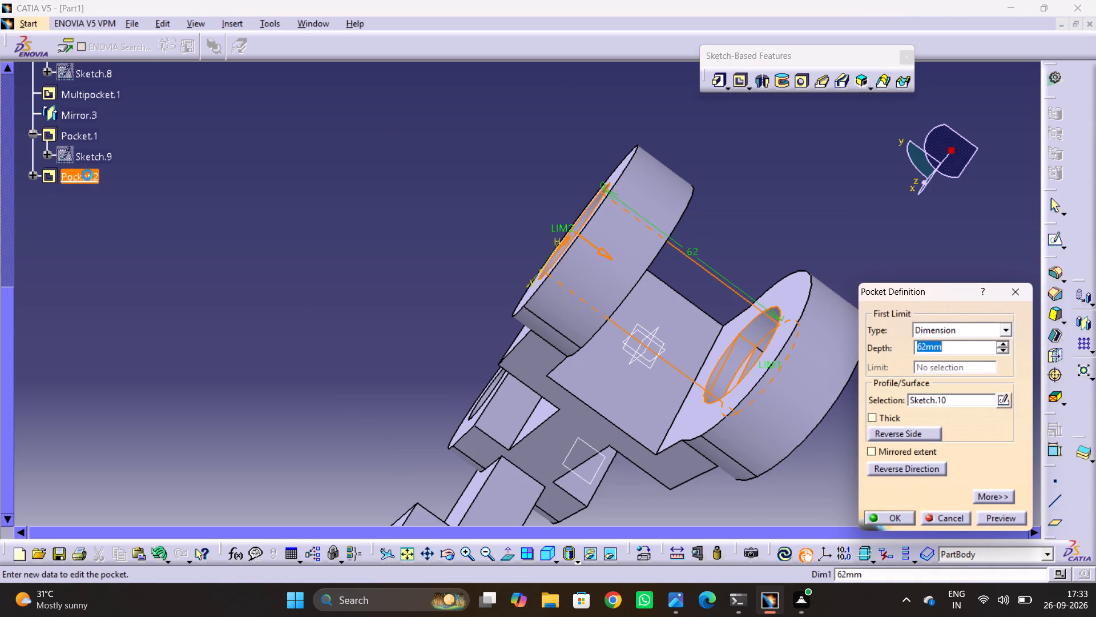
pyautogui.write('80')
pyautogui.press('Return')
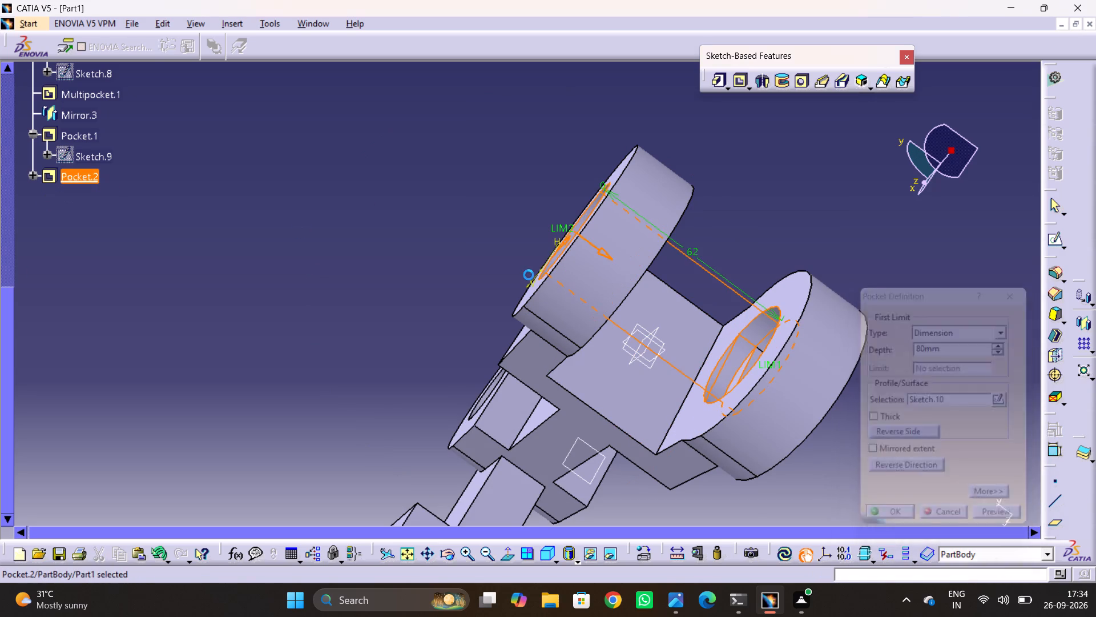
pyautogui.click(846, 436)
# Inspect the bracket from several sides, checking whether the holes through both forks' eyes are fully open.
pyautogui.scroll(-1, 841, 438)
pyautogui.moveTo(837, 437); pyautogui.dragTo(742, 351, button='middle')
pyautogui.moveTo(837, 437); pyautogui.dragTo(742, 351)
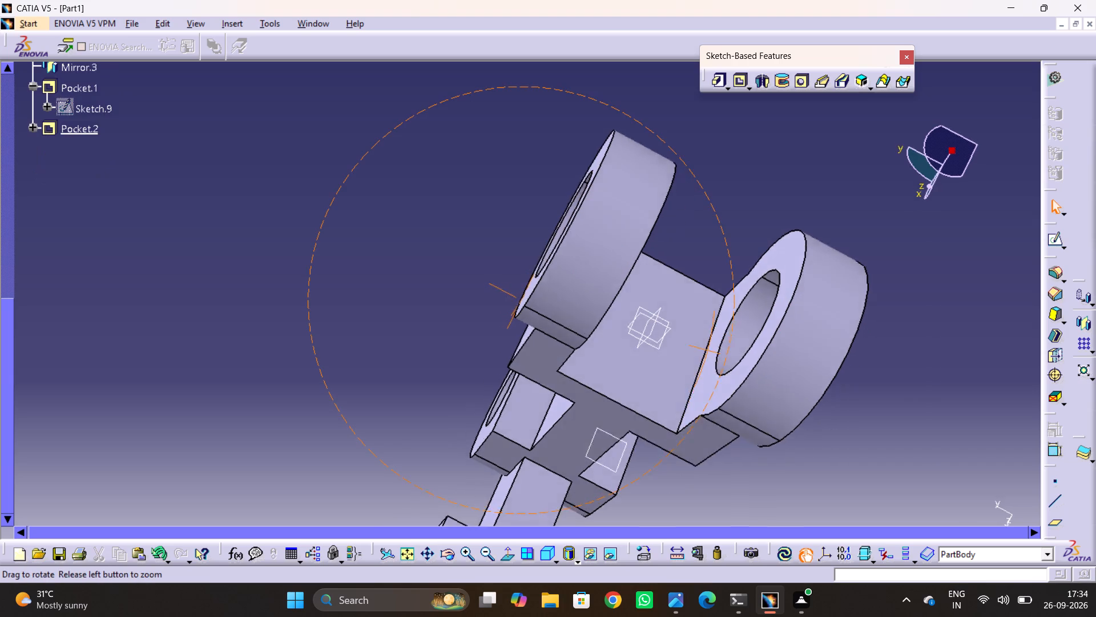
pyautogui.moveTo(742, 351); pyautogui.dragTo(465, 279, button='middle')
pyautogui.moveTo(742, 351); pyautogui.dragTo(465, 279)
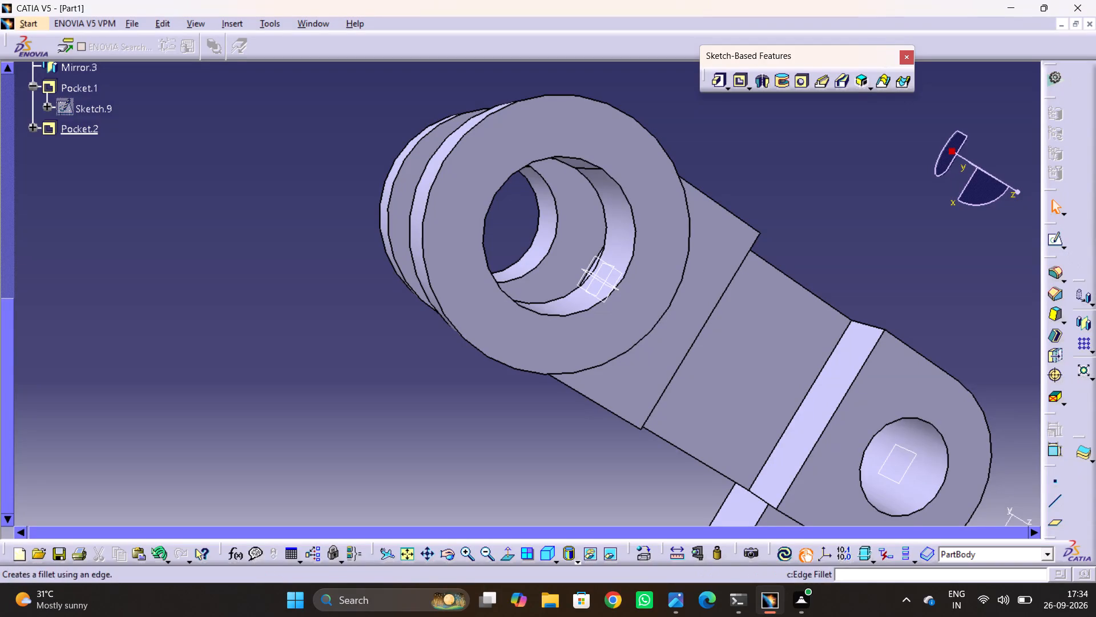
pyautogui.click(807, 193)
pyautogui.moveTo(820, 366); pyautogui.dragTo(239, 197, button='middle')
pyautogui.moveTo(820, 366); pyautogui.dragTo(239, 197)
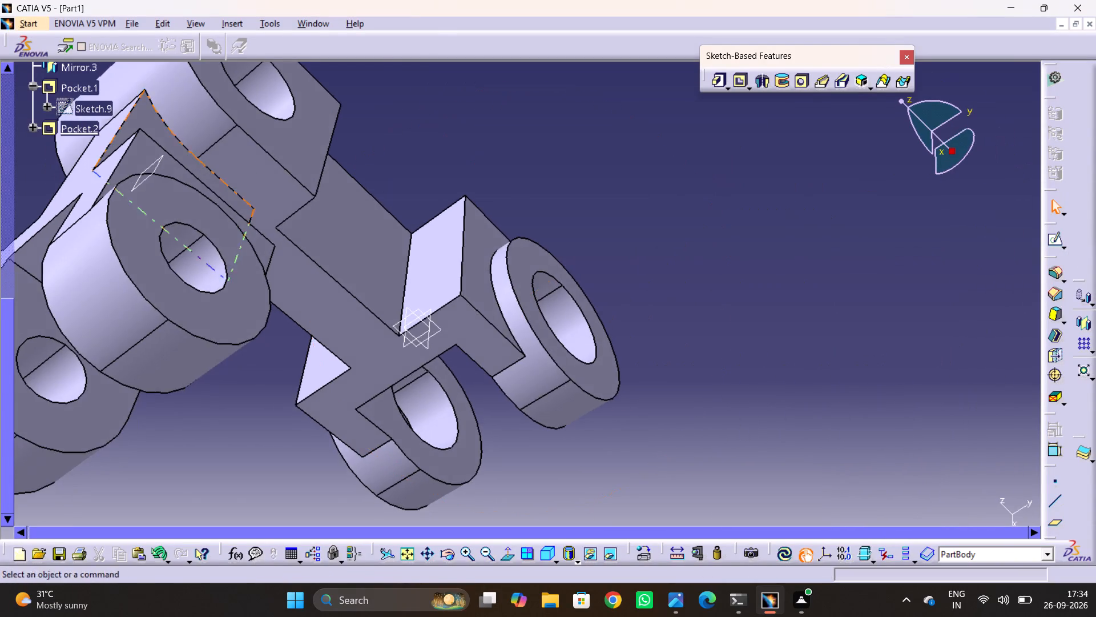
pyautogui.keyDown('ctrl'); pyautogui.moveTo(476, 207); pyautogui.dragTo(513, 275, button='middle'); pyautogui.keyUp('ctrl')
pyautogui.moveTo(505, 279); pyautogui.dragTo(241, 364, button='middle')
pyautogui.moveTo(504, 279); pyautogui.dragTo(245, 356)
pyautogui.scroll(-1, 504, 279)
pyautogui.moveTo(722, 254); pyautogui.dragTo(739, 487, button='middle')
pyautogui.moveTo(722, 255); pyautogui.dragTo(740, 486)
pyautogui.moveTo(519, 241); pyautogui.dragTo(527, 335, button='middle')
pyautogui.moveTo(519, 251); pyautogui.dragTo(527, 335)
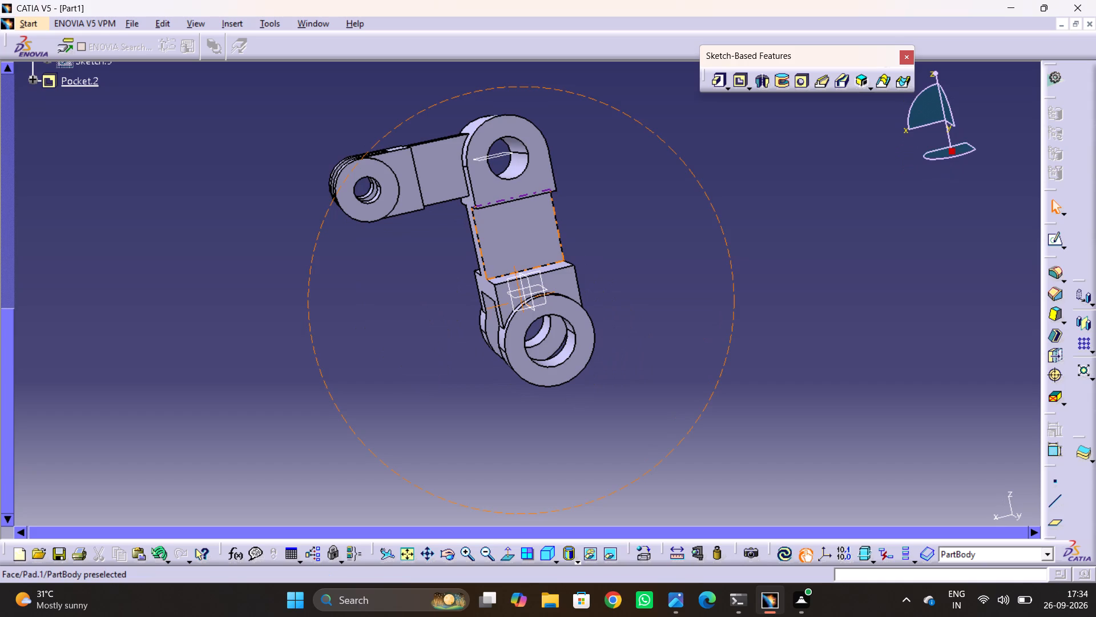
pyautogui.moveTo(527, 335); pyautogui.dragTo(529, 346)
pyautogui.moveTo(527, 335); pyautogui.dragTo(529, 346, button='middle')
# Compare the finished bracket with drawing 4.jpg, examining the lower fork, upper eye and side fork from several sides.
pyautogui.hotkey('alt', 'Tab')
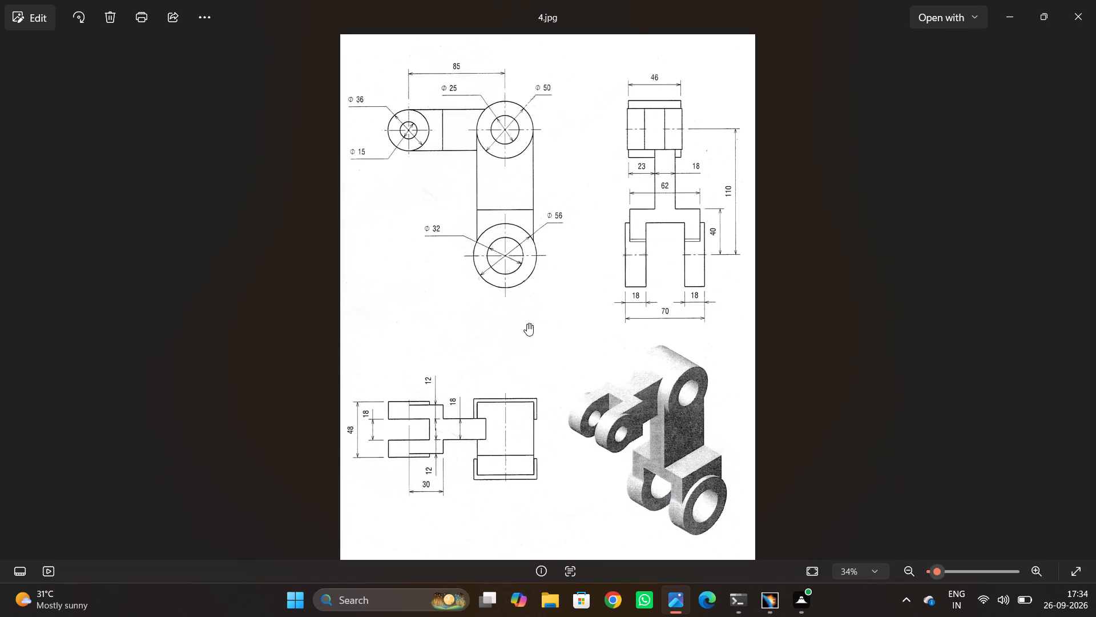
pyautogui.hotkey('alt', 'Tab')
pyautogui.hotkey('alt', 'Tab')
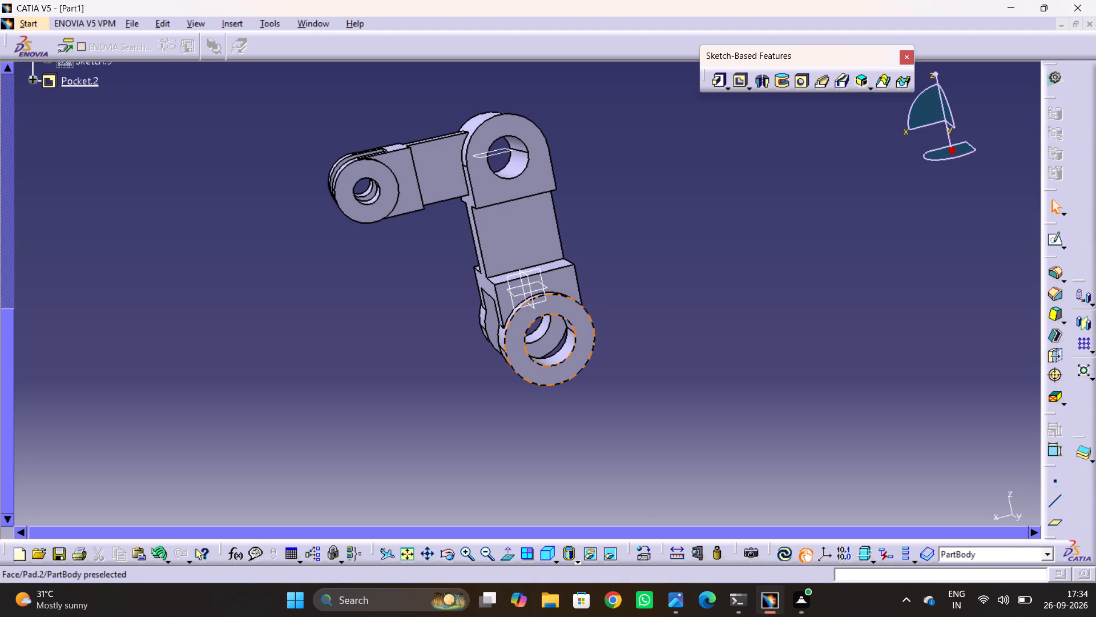
pyautogui.hotkey('alt', 'Tab')
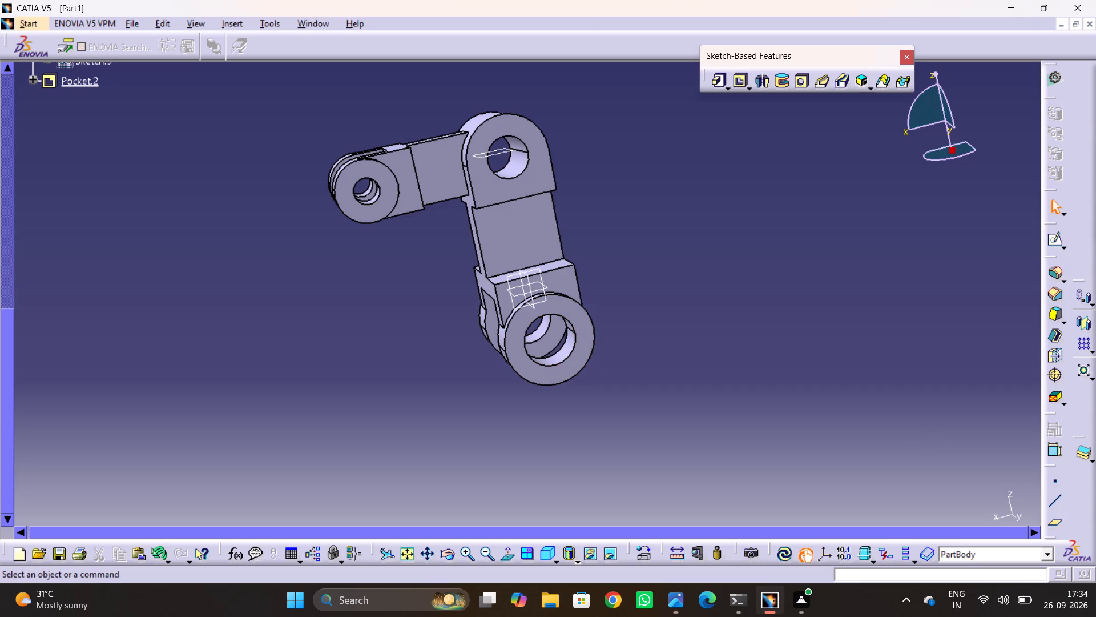
pyautogui.moveTo(767, 359); pyautogui.dragTo(444, 274, button='middle')
pyautogui.moveTo(681, 302); pyautogui.dragTo(424, 305)
pyautogui.scroll(-1, 676, 298)
pyautogui.moveTo(630, 97); pyautogui.dragTo(656, 114, button='middle')
pyautogui.moveTo(639, 98); pyautogui.dragTo(656, 114)
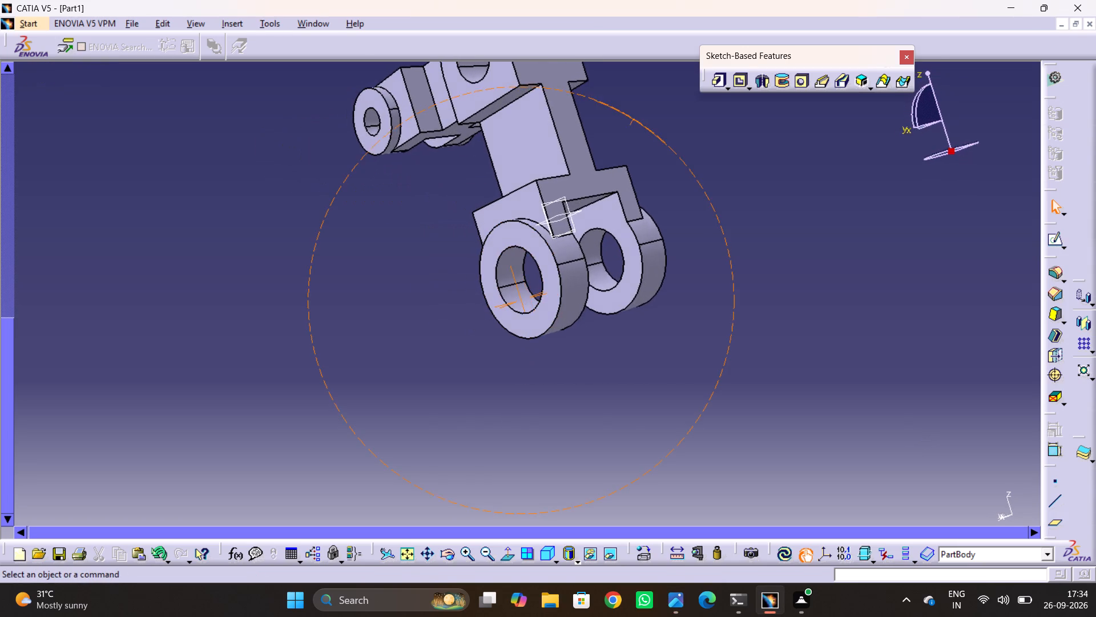
pyautogui.moveTo(656, 114); pyautogui.dragTo(698, 215, button='middle')
pyautogui.moveTo(656, 114); pyautogui.dragTo(698, 216)
pyautogui.moveTo(519, 141); pyautogui.dragTo(539, 185, button='middle')
pyautogui.moveTo(519, 141); pyautogui.dragTo(539, 185)
pyautogui.keyDown('ctrl'); pyautogui.moveTo(561, 147); pyautogui.dragTo(567, 199, button='middle'); pyautogui.keyUp('ctrl')
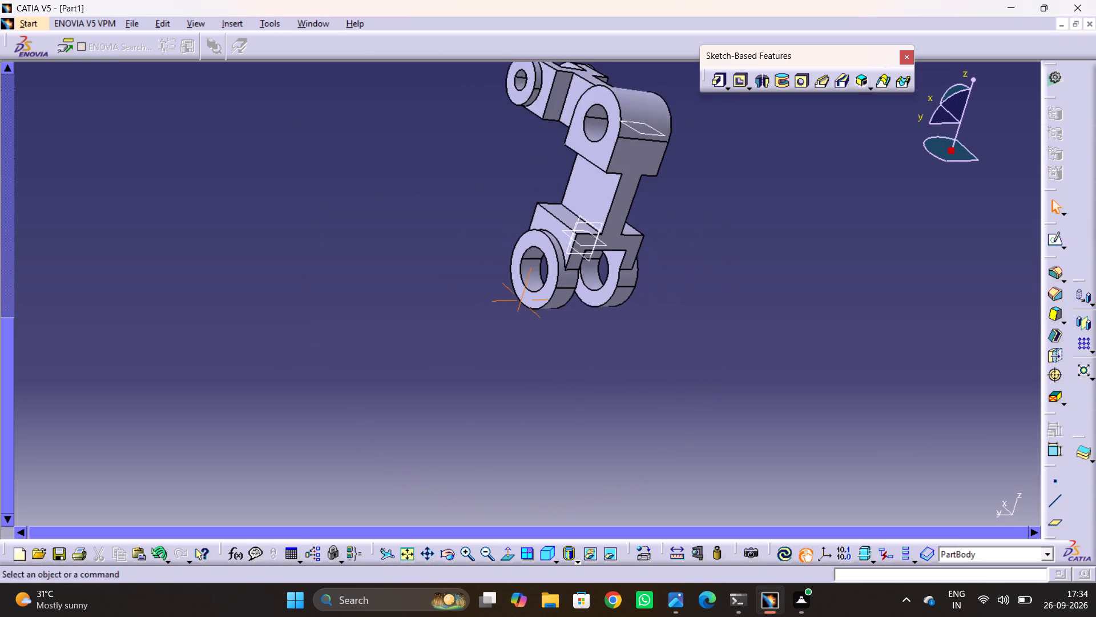
pyautogui.keyDown('ctrl'); pyautogui.moveTo(567, 199); pyautogui.dragTo(566, 233, button='middle'); pyautogui.keyUp('ctrl')
pyautogui.scroll(-1, 562, 240)
pyautogui.moveTo(563, 239); pyautogui.dragTo(718, 185, button='middle')
pyautogui.moveTo(563, 239); pyautogui.dragTo(718, 185)
pyautogui.moveTo(425, 252); pyautogui.dragTo(420, 355, button='middle')
pyautogui.moveTo(425, 252); pyautogui.dragTo(420, 355)
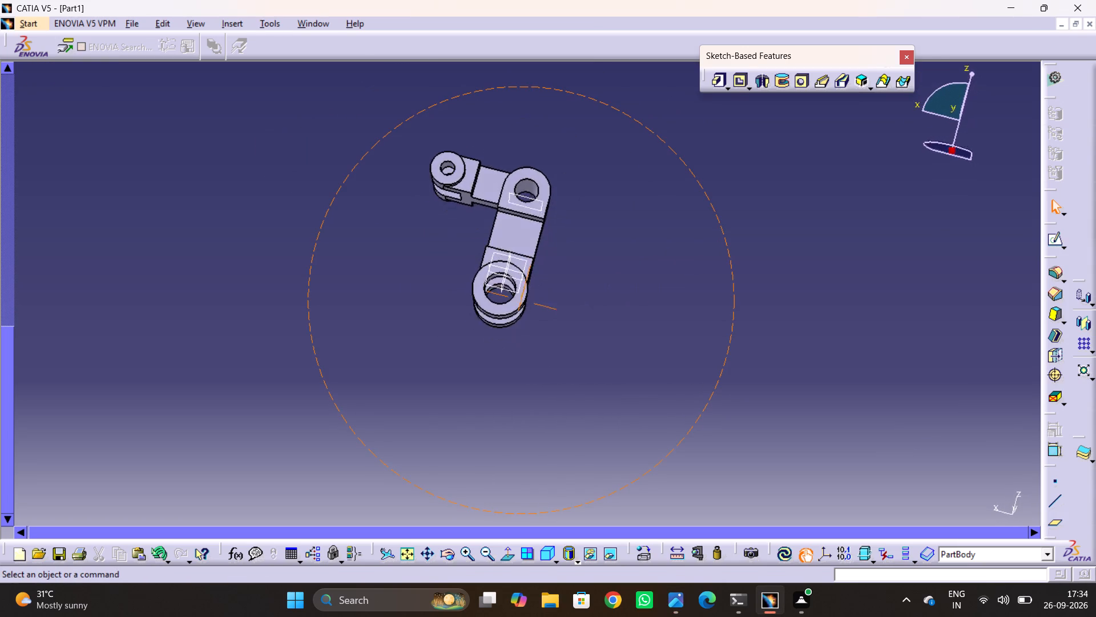
pyautogui.moveTo(420, 355); pyautogui.dragTo(432, 419, button='middle')
pyautogui.moveTo(420, 355); pyautogui.dragTo(431, 418)
# Check the bracket's front view against drawing 4.jpg once more, and minimize the drawing to return to the part.
pyautogui.hotkey('alt', 'Tab')
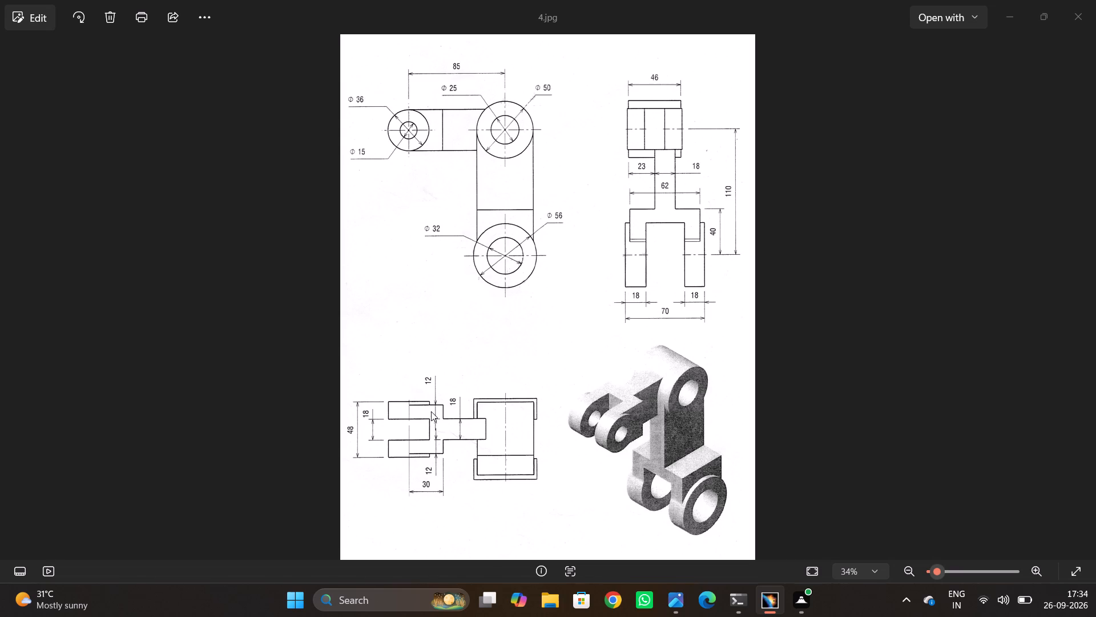
pyautogui.hotkey('alt', 'Tab')
pyautogui.hotkey('alt', 'Tab')
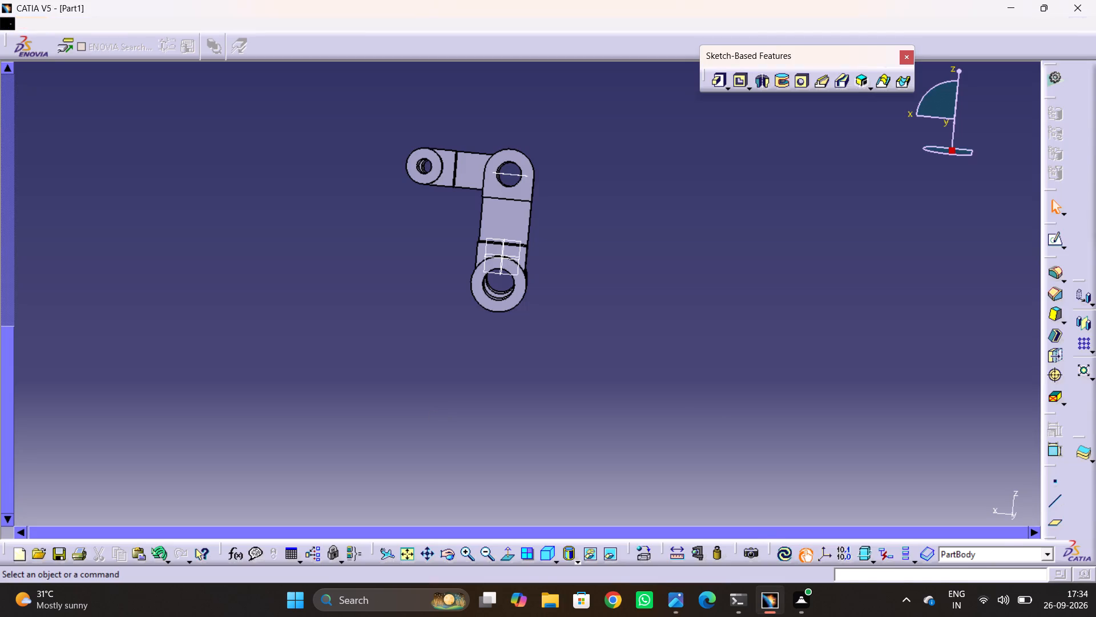
pyautogui.hotkey('alt', 'Tab')
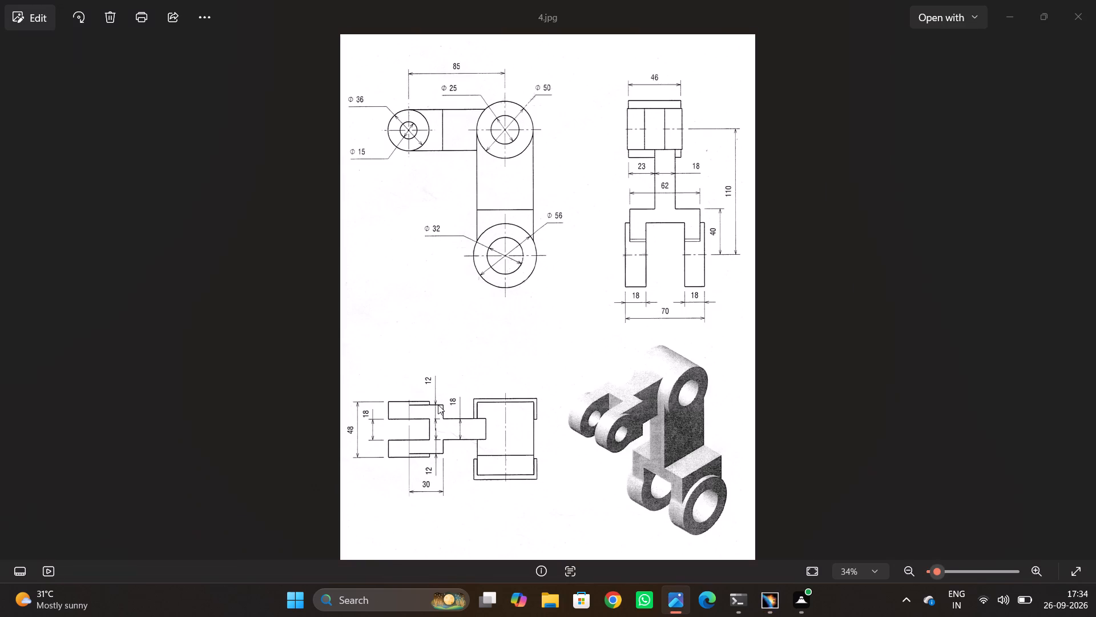
pyautogui.hotkey('alt', 'Tab')
pyautogui.hotkey('alt', 'Tab')
pyautogui.hotkey('alt', 'Tab')
pyautogui.click(759, 611)
pyautogui.click(1010, 13)
pyautogui.middleClick(564, 242)
pyautogui.scroll(-1, 564, 242)
pyautogui.click(564, 242)
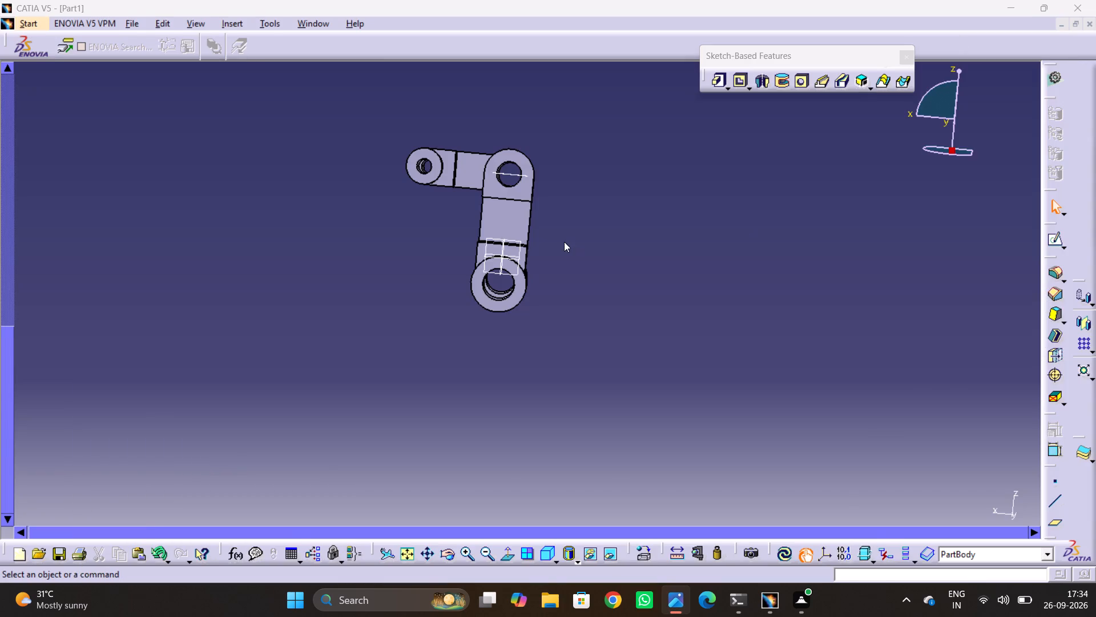
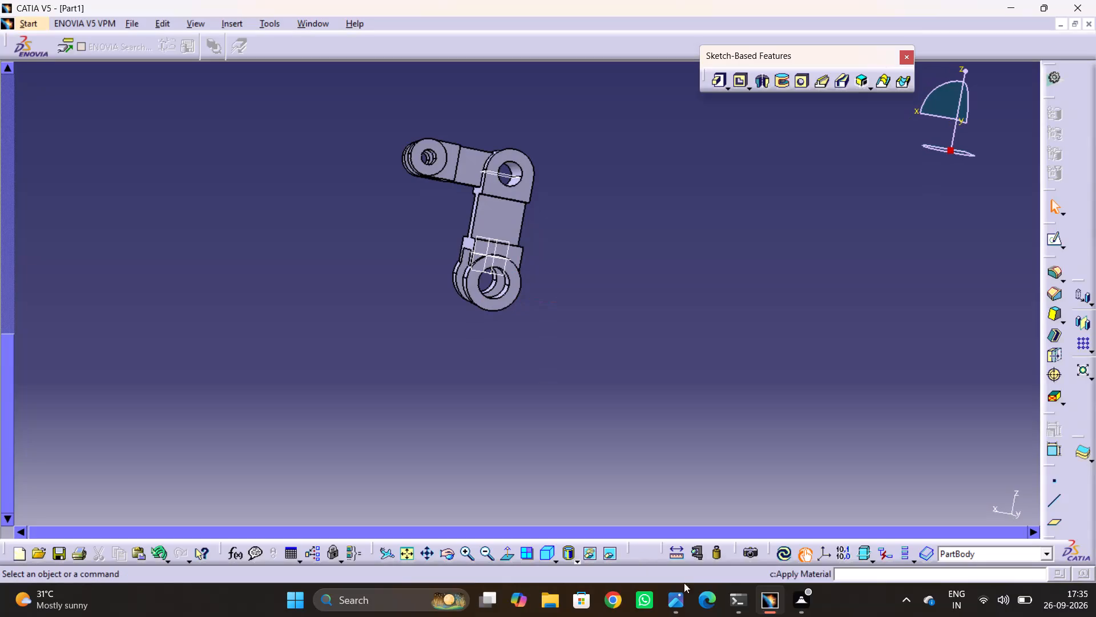
# Compare the bracket with drawing 4.jpg again, examining the part from an angled view showing both forks.
pyautogui.click(682, 602)
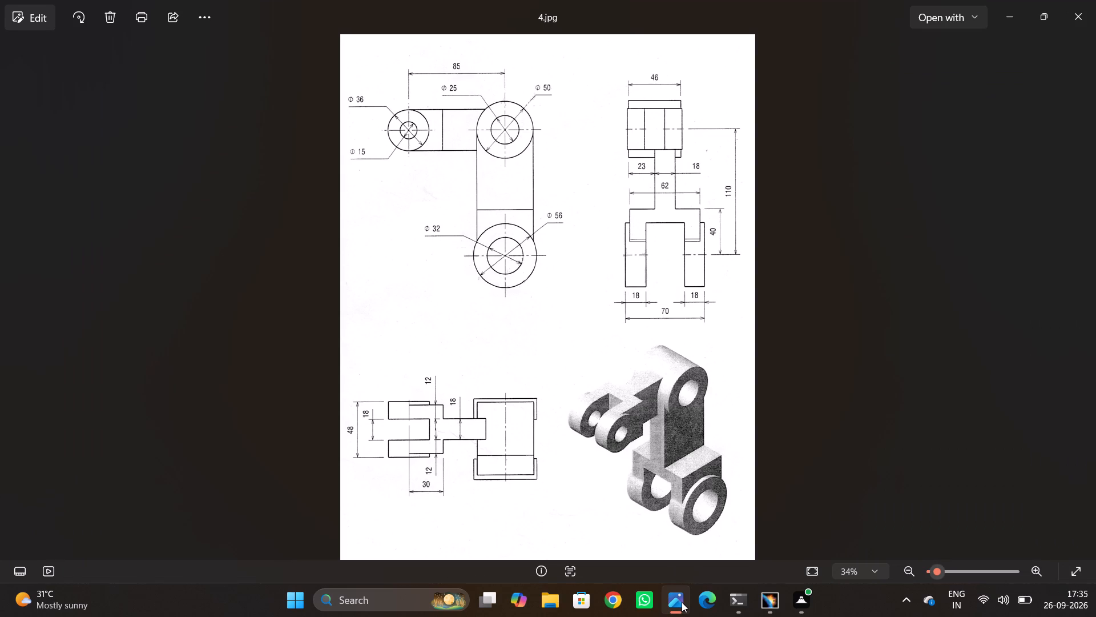
pyautogui.hotkey('alt', 'Tab')
pyautogui.moveTo(601, 265); pyautogui.dragTo(593, 281, button='middle')
pyautogui.moveTo(601, 265); pyautogui.dragTo(593, 281)
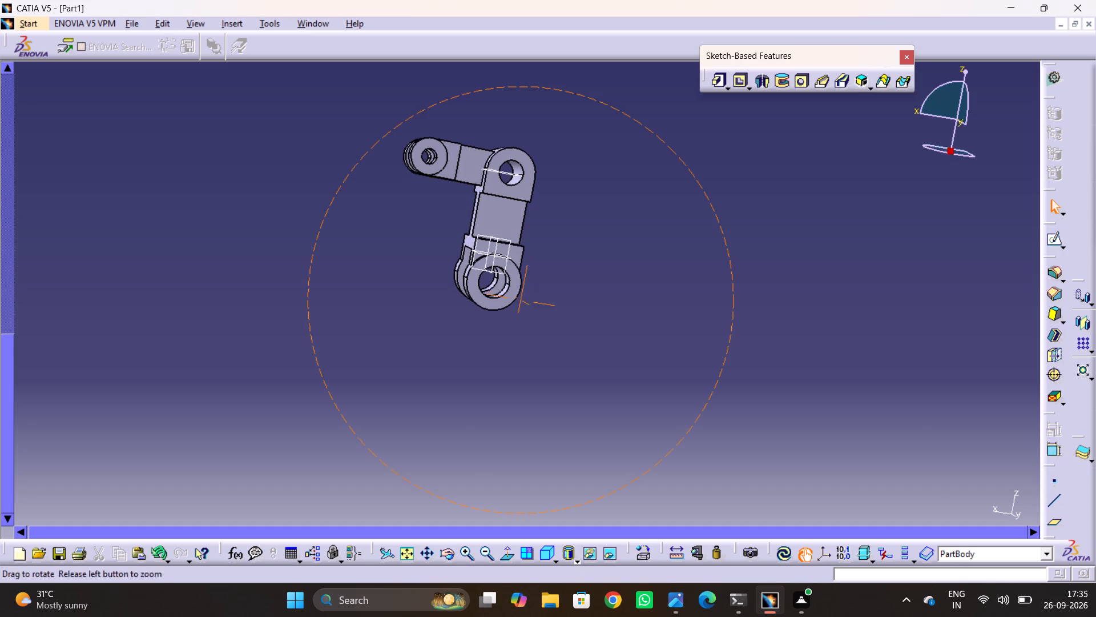
pyautogui.moveTo(593, 281); pyautogui.dragTo(625, 431, button='middle')
pyautogui.moveTo(593, 281); pyautogui.dragTo(625, 431)
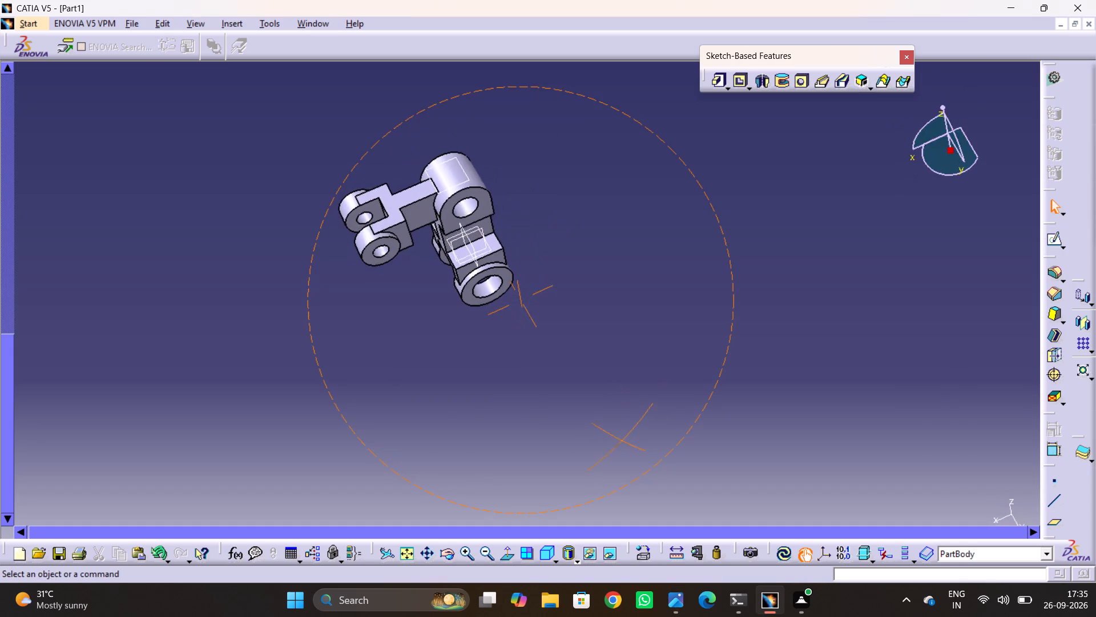
pyautogui.moveTo(625, 431); pyautogui.dragTo(647, 401, button='middle')
pyautogui.moveTo(625, 431); pyautogui.dragTo(647, 401)
# Save the bracket part in the JI folder as C26.
pyautogui.hotkey('ctrl', 's')
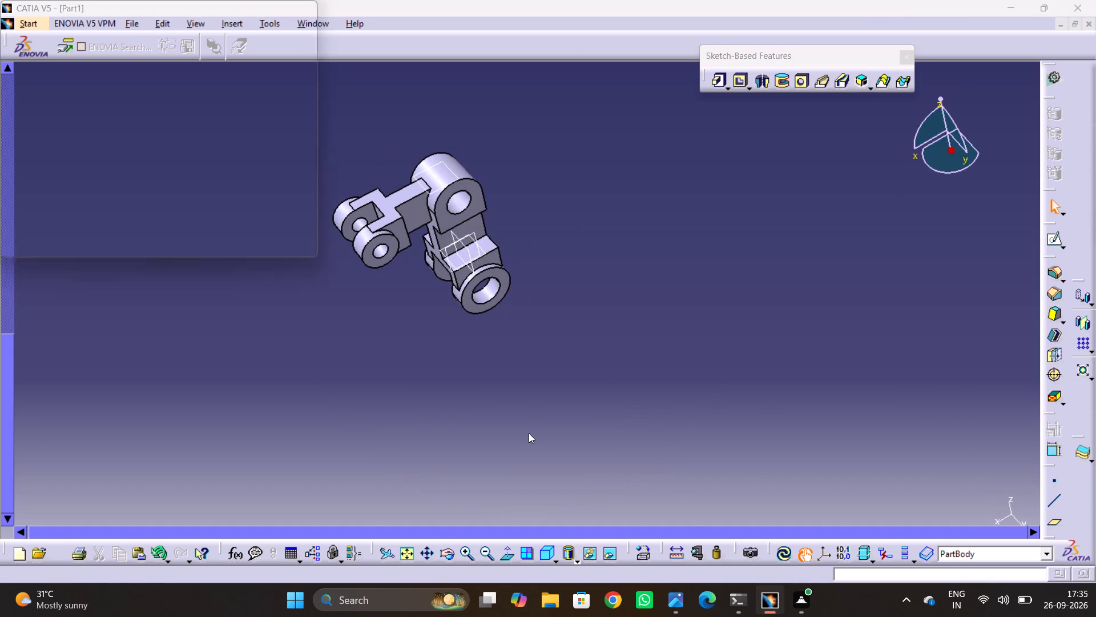
pyautogui.press('c')
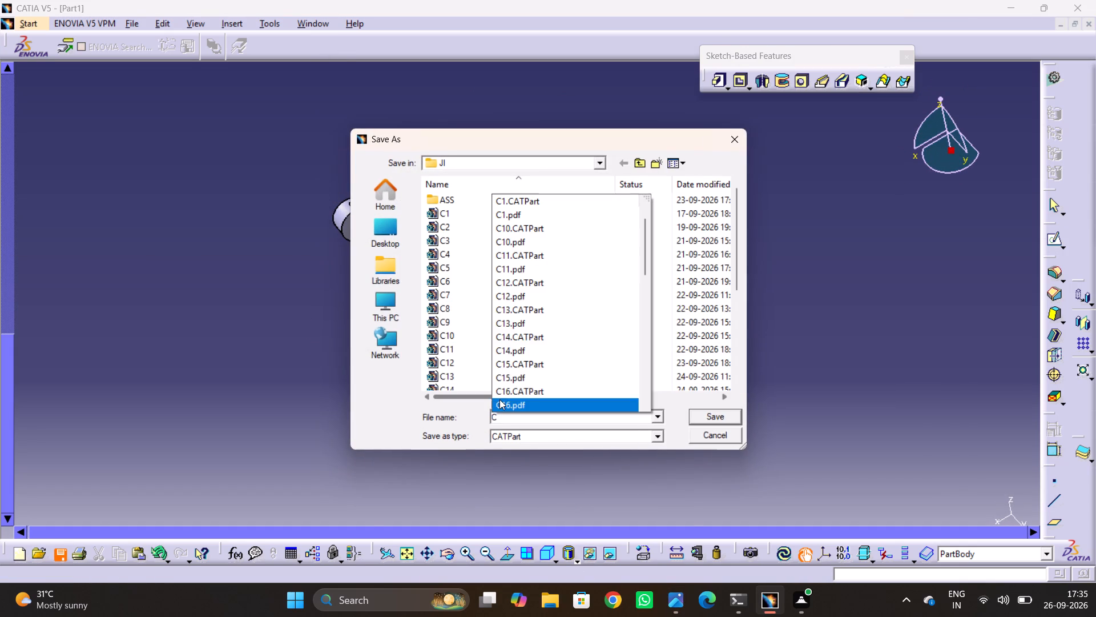
pyautogui.scroll(-10, 450, 333)
pyautogui.press('2')
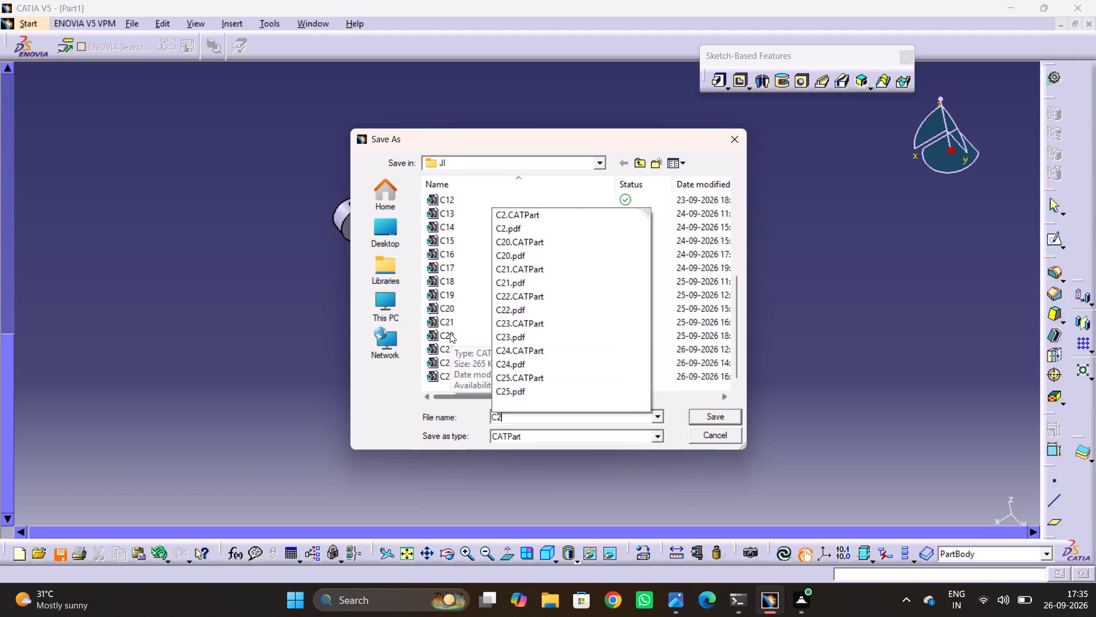
pyautogui.press('6')
pyautogui.press('Return')
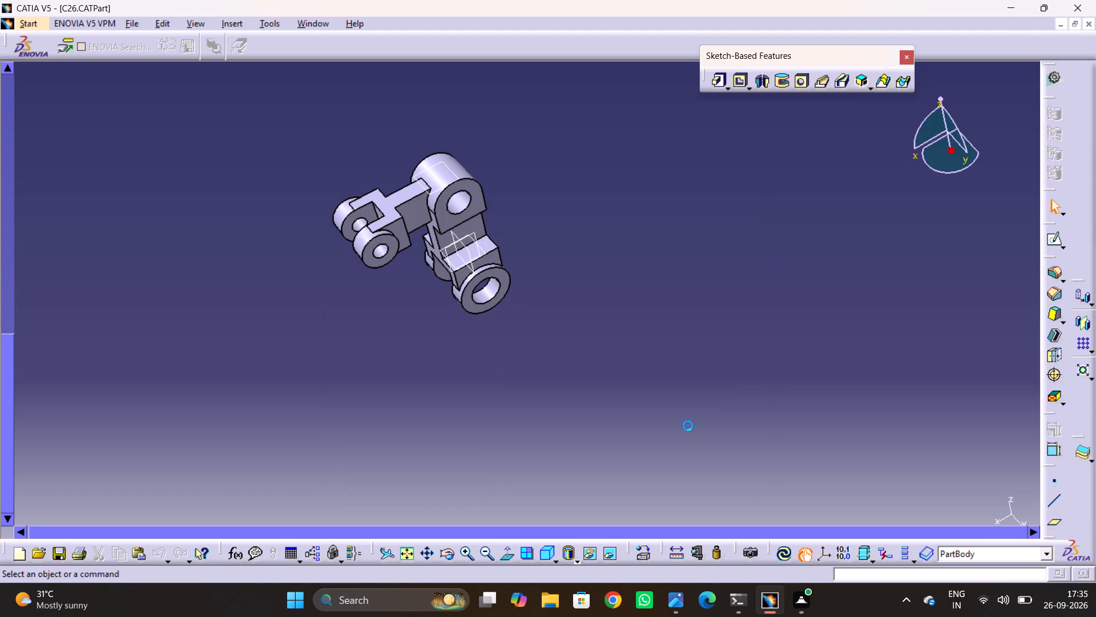
# Create an A0 ISO drawing of the part at global scale 1:1 with front, top and left views.
pyautogui.click(29, 25)
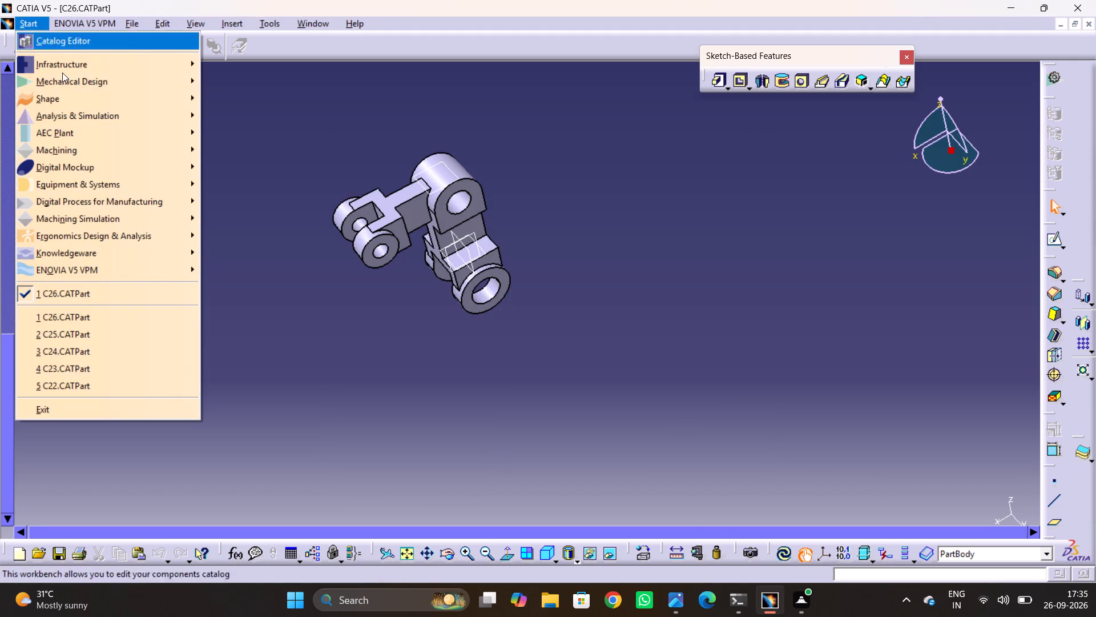
pyautogui.click(91, 83)
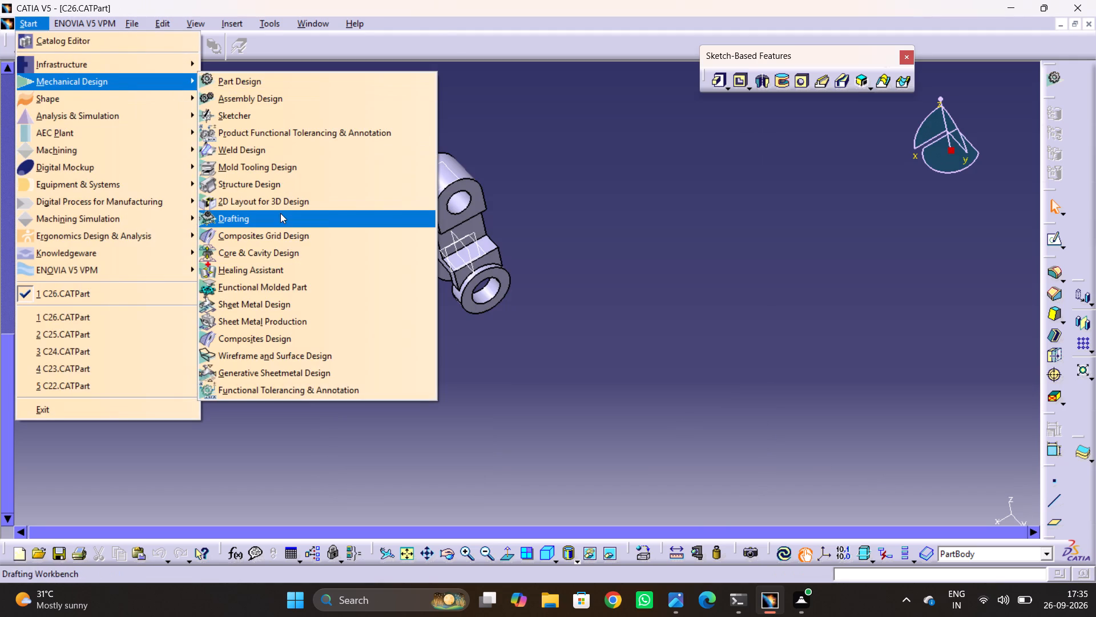
pyautogui.click(280, 213)
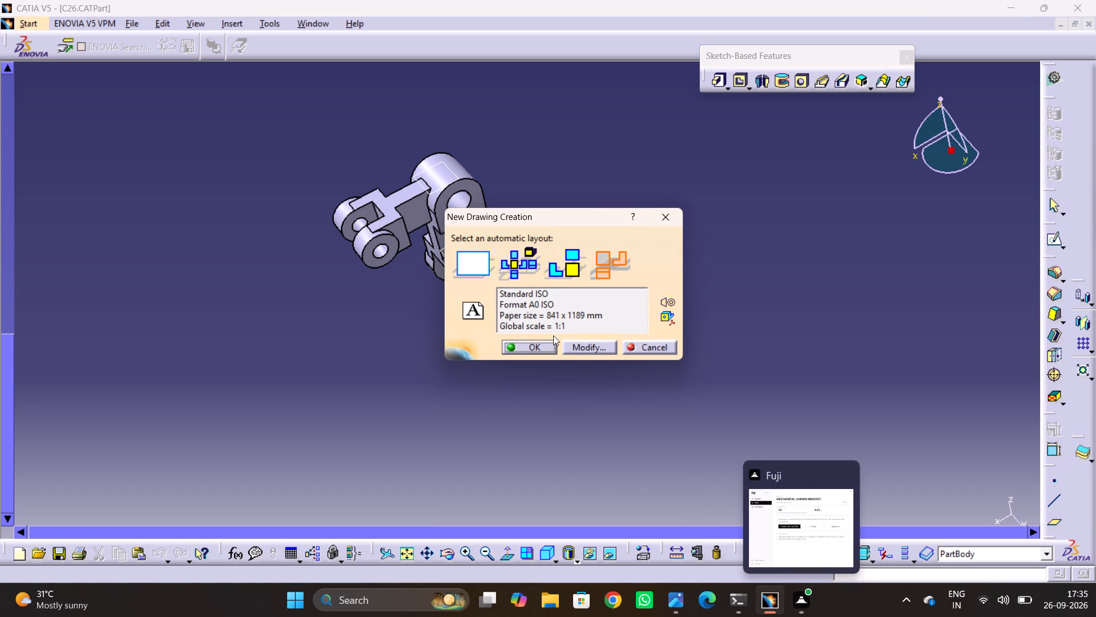
pyautogui.click(529, 350)
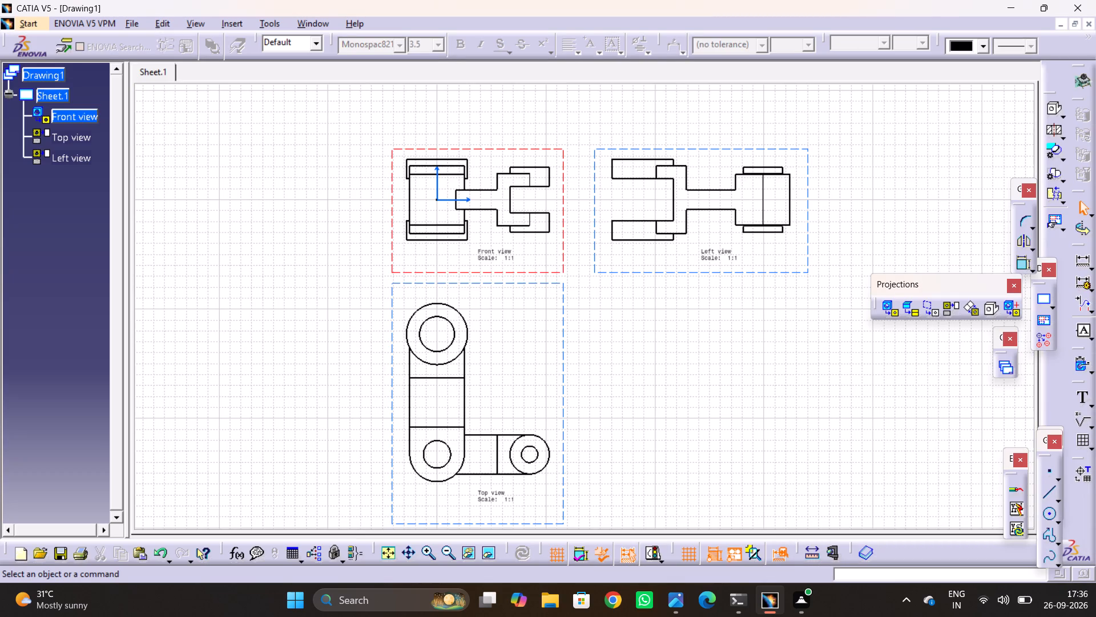
# Move the front view with its linked top and left views to the lower-left area of the sheet.
pyautogui.keyDown('ctrl'); pyautogui.scroll(-1, 517, 269); pyautogui.keyUp('ctrl')
pyautogui.keyDown('ctrl'); pyautogui.moveTo(517, 270); pyautogui.dragTo(519, 318, button='middle'); pyautogui.keyUp('ctrl')
pyautogui.keyDown('ctrl'); pyautogui.moveTo(487, 235); pyautogui.dragTo(498, 271, button='middle'); pyautogui.keyUp('ctrl')
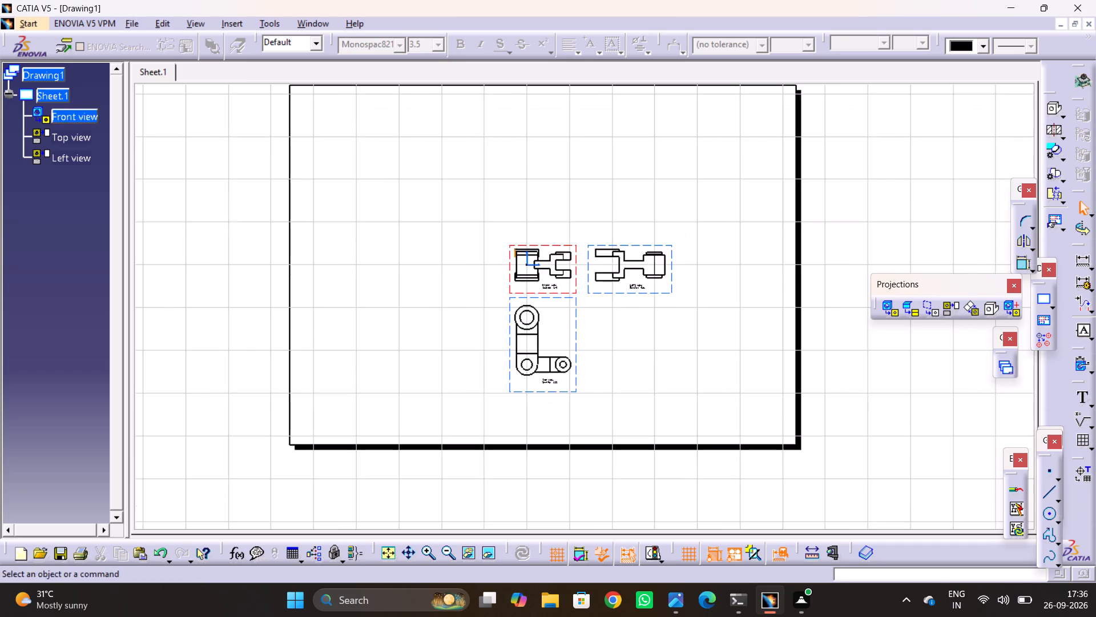
pyautogui.moveTo(542, 274); pyautogui.dragTo(624, 334, button='middle')
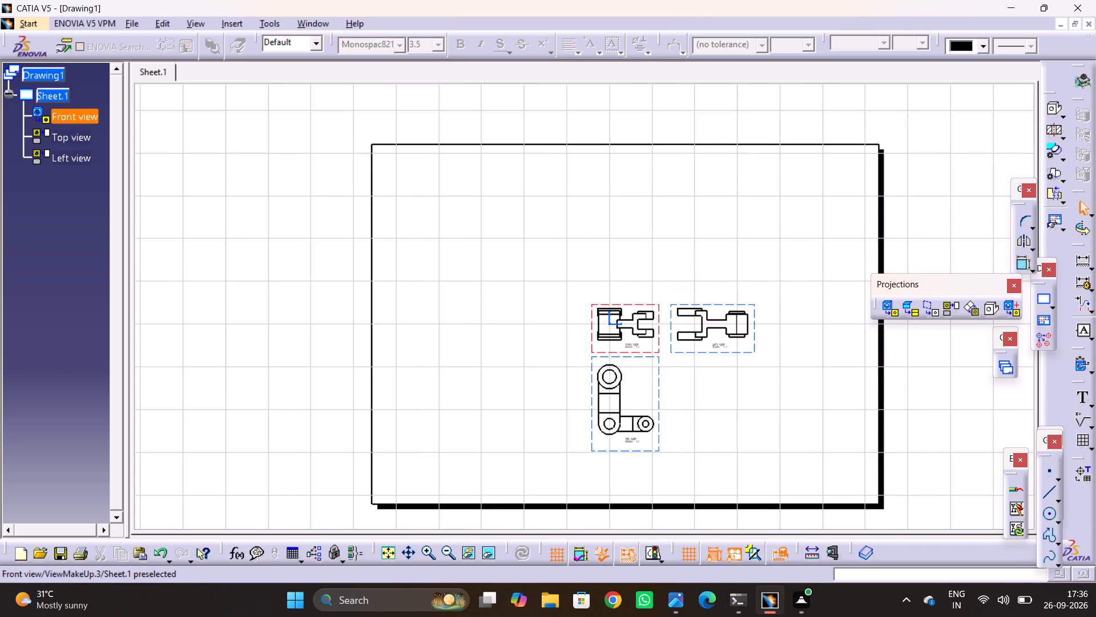
pyautogui.moveTo(592, 299); pyautogui.dragTo(458, 278)
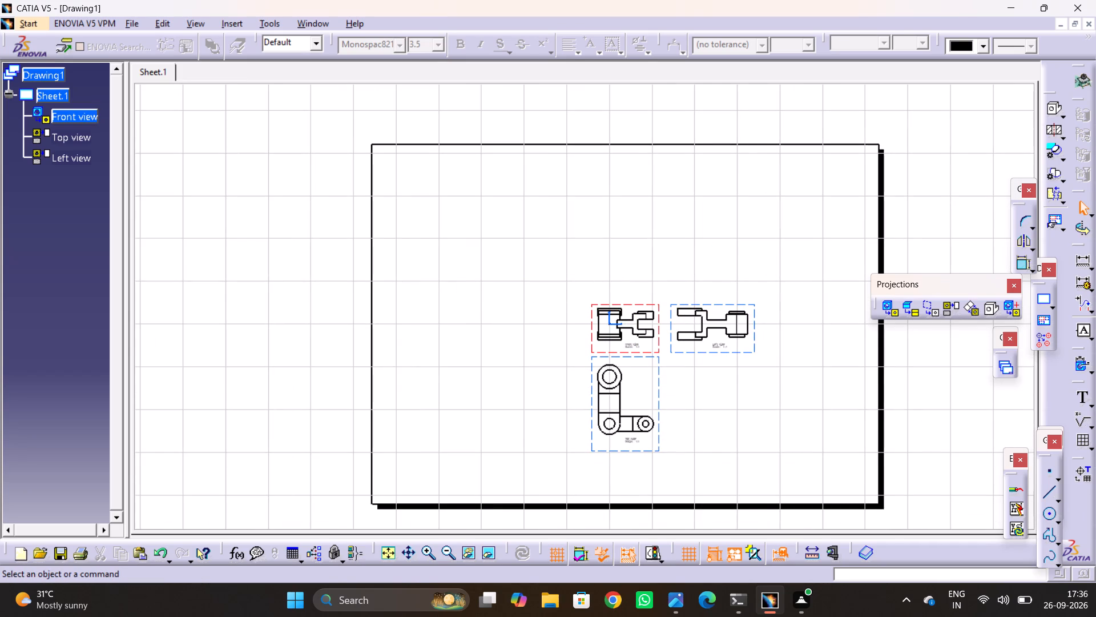
pyautogui.moveTo(593, 304); pyautogui.dragTo(401, 210)
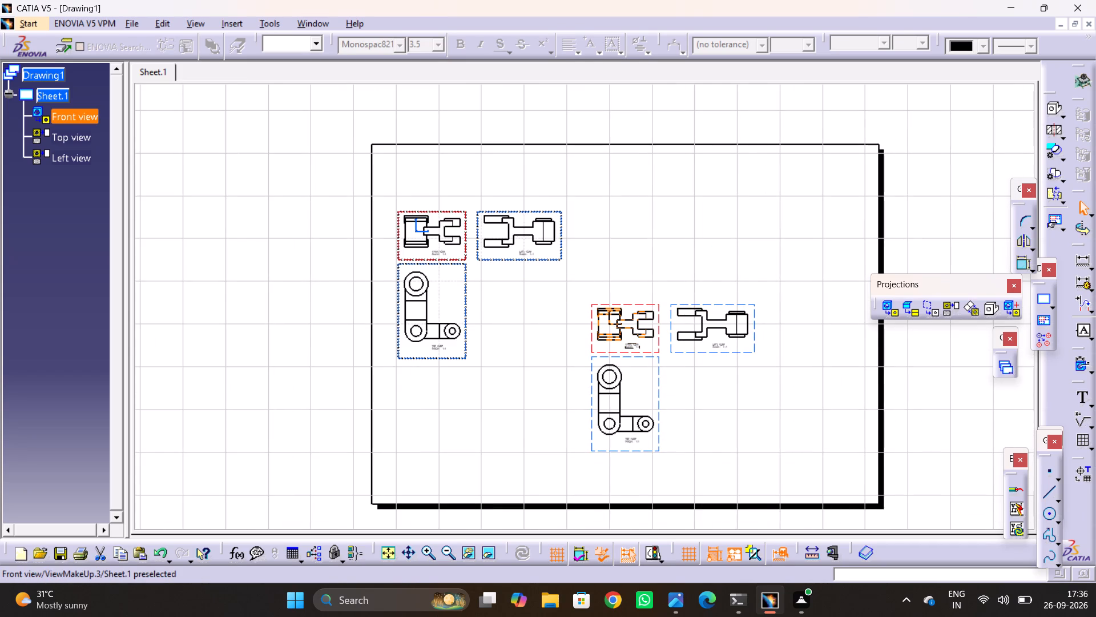
pyautogui.moveTo(401, 210); pyautogui.dragTo(404, 319)
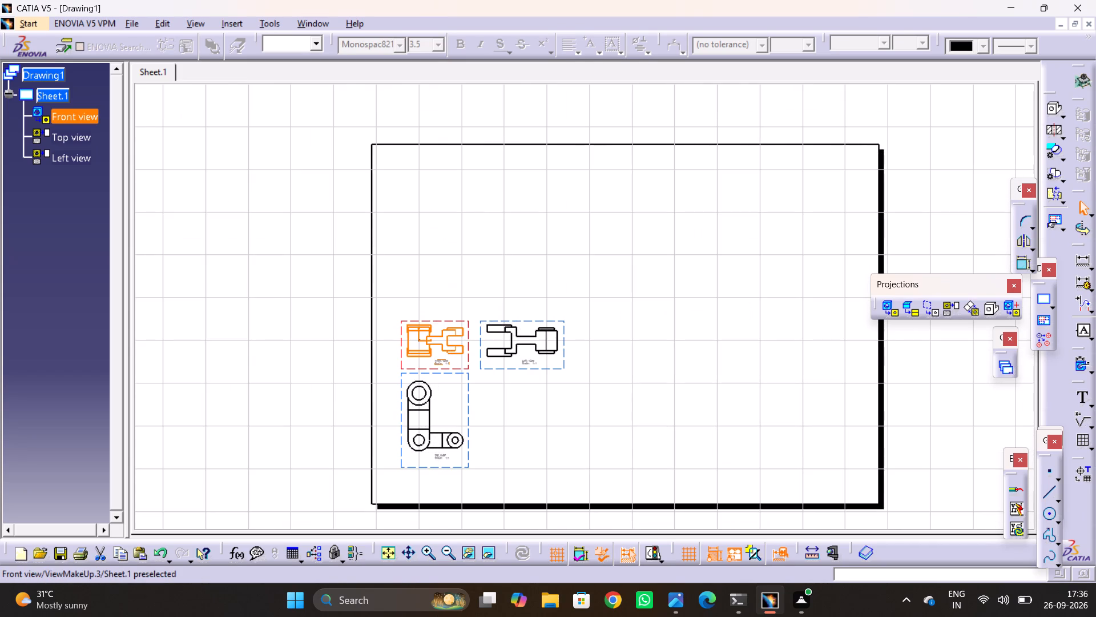
pyautogui.click(269, 305)
# Set the front view's scale to 2:1.
pyautogui.rightClick(70, 118)
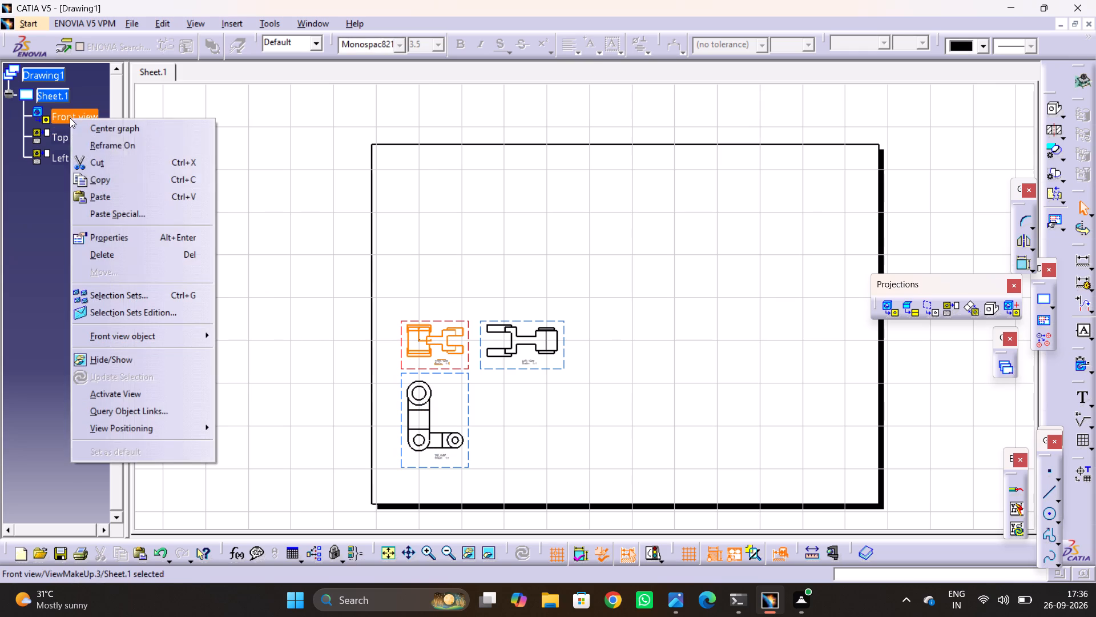
pyautogui.click(135, 234)
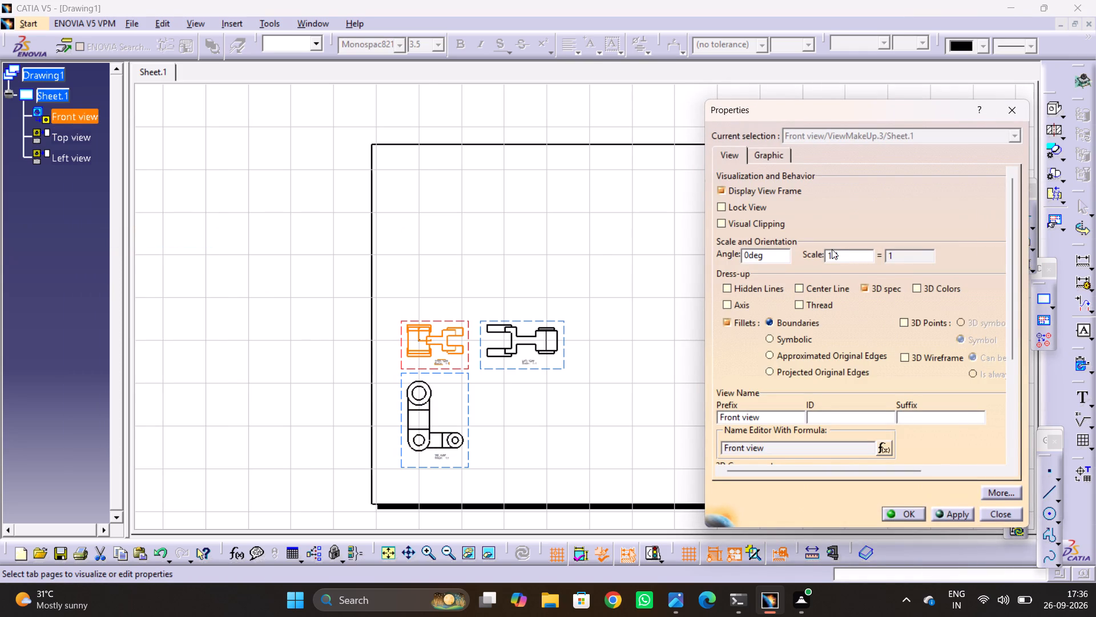
pyautogui.press('Right')
pyautogui.press('BackSpace')
pyautogui.press('2')
pyautogui.click(914, 520)
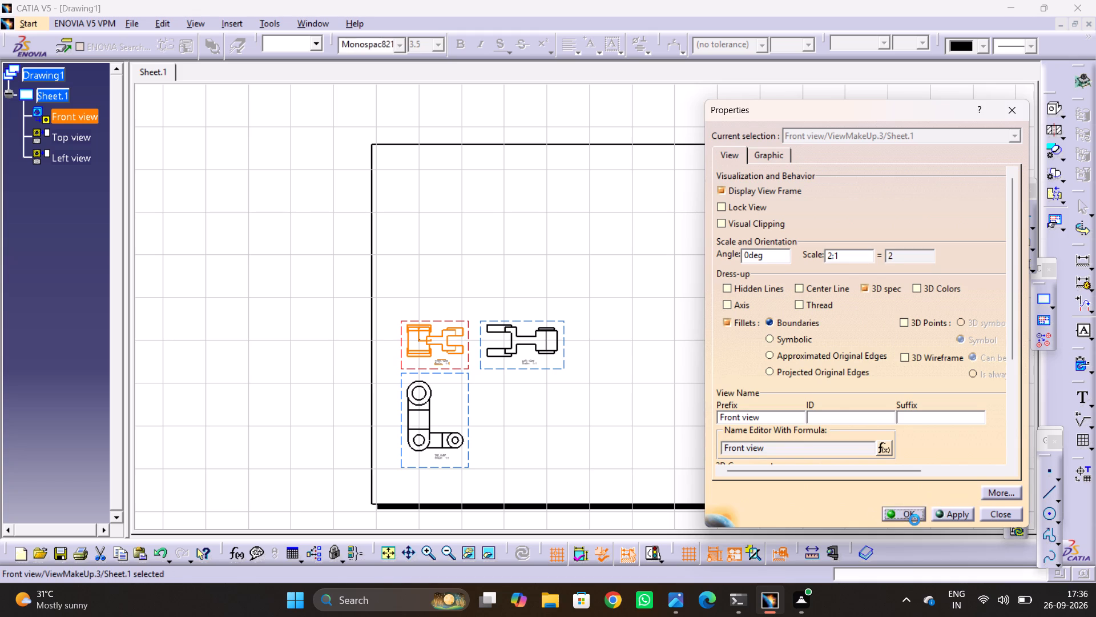
pyautogui.click(205, 250)
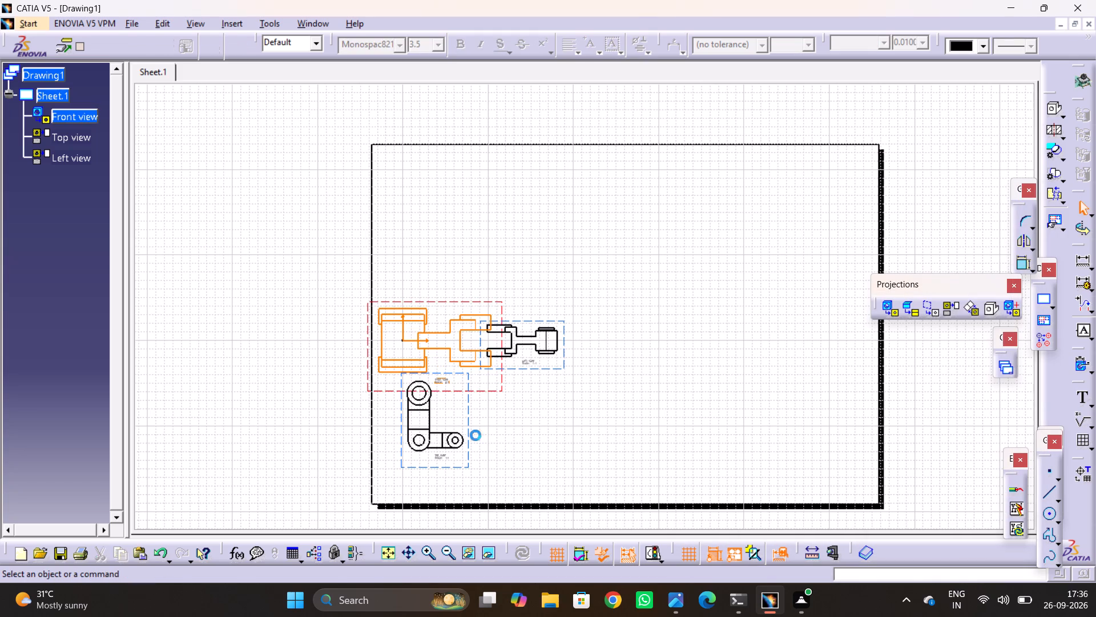
# Reposition the front view near the sheet's upper-left corner and move the top view well below it.
pyautogui.moveTo(428, 301); pyautogui.dragTo(444, 174)
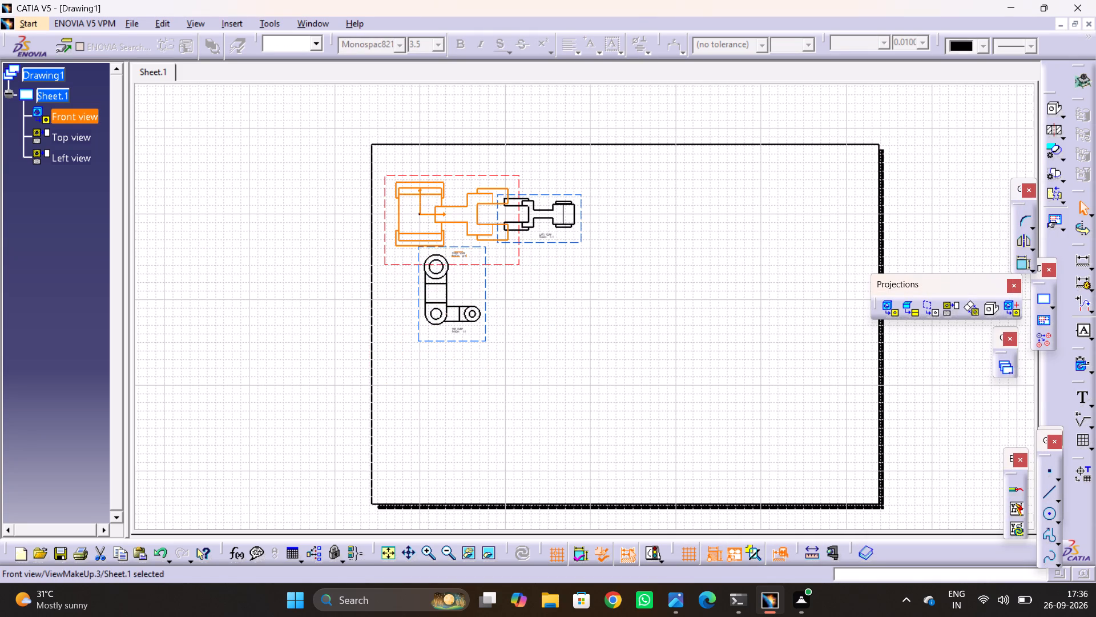
pyautogui.click(581, 319)
pyautogui.moveTo(472, 339); pyautogui.dragTo(489, 435)
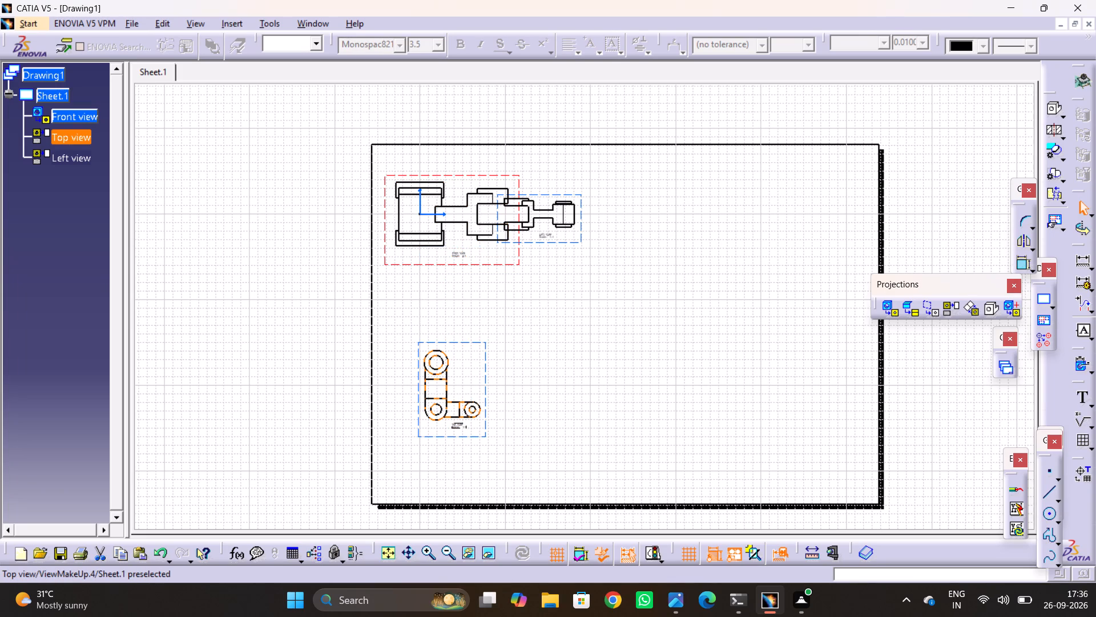
# Set the top view's scale to 2:1.
pyautogui.rightClick(78, 140)
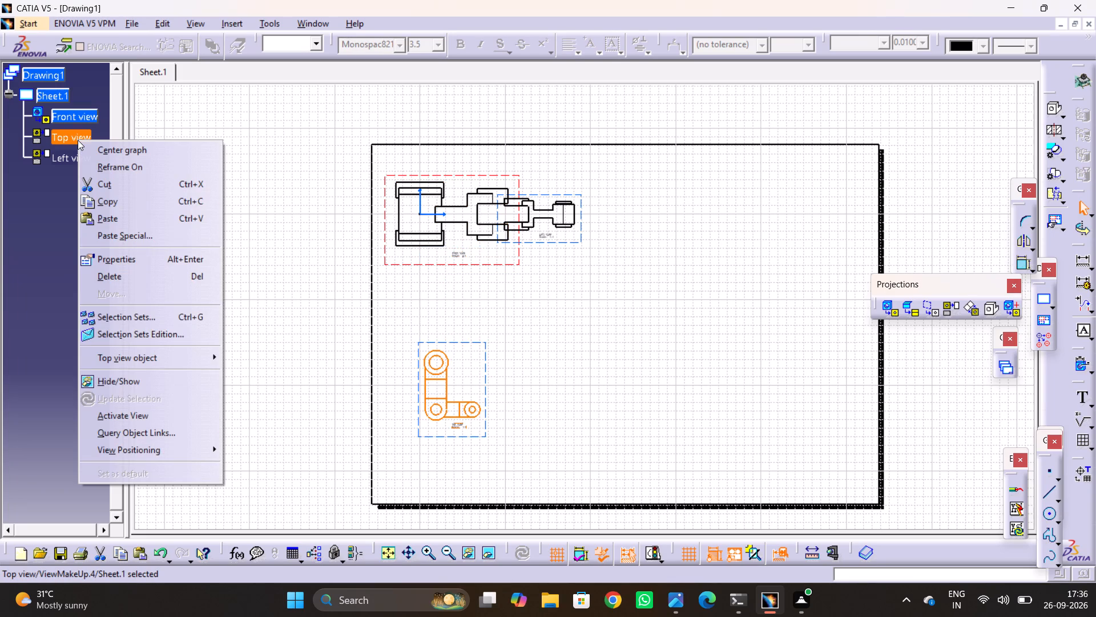
pyautogui.click(126, 263)
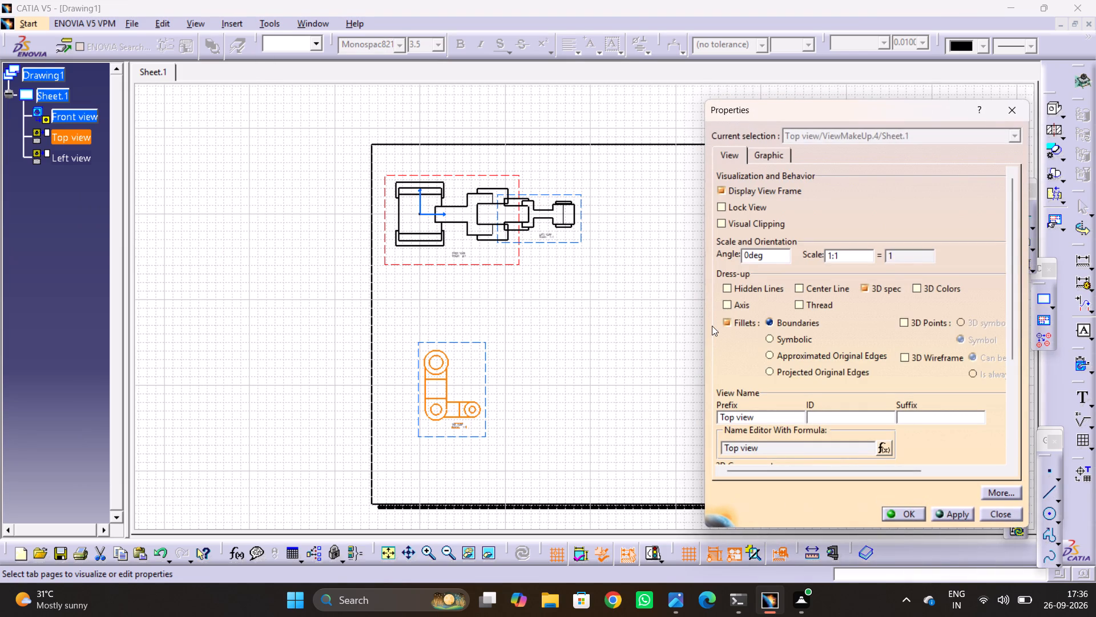
pyautogui.press('Right')
pyautogui.press('BackSpace')
pyautogui.press('2')
pyautogui.press('Return')
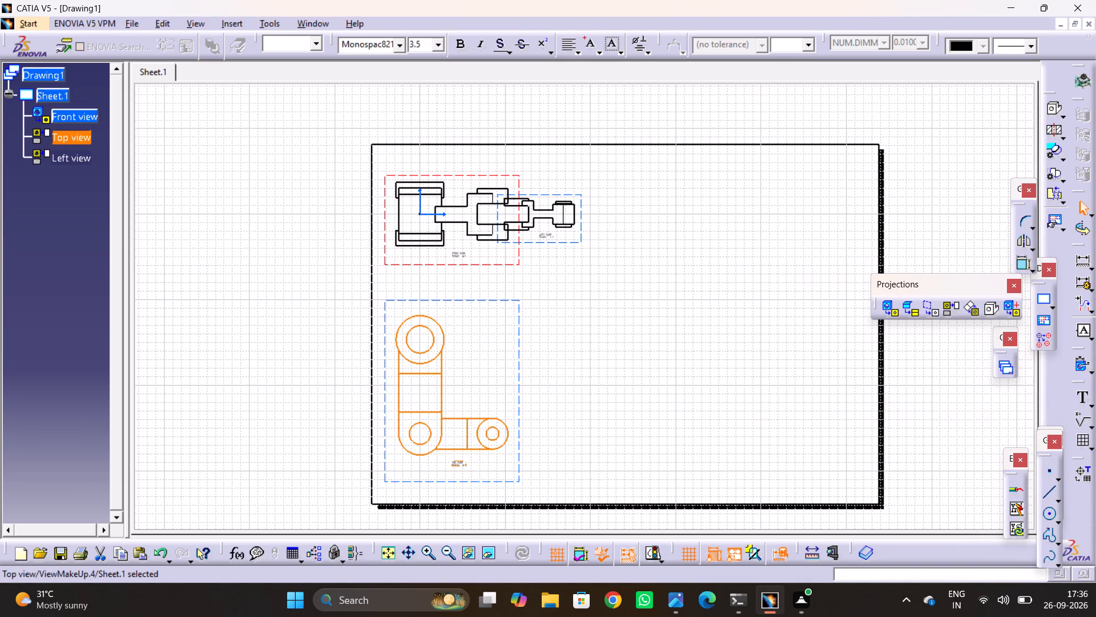
pyautogui.click(608, 352)
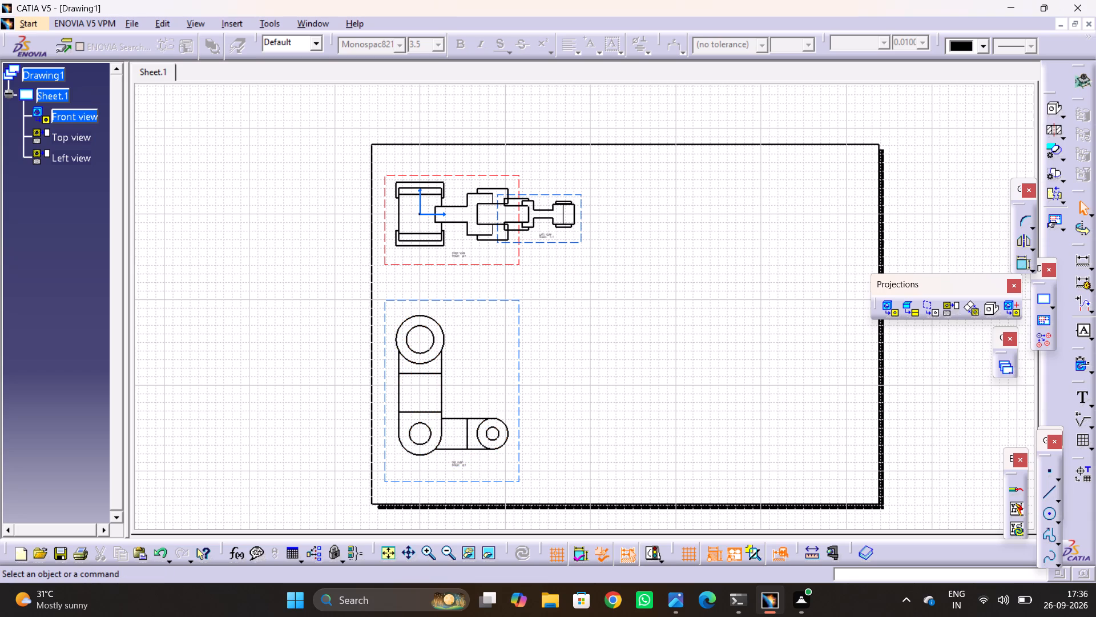
# Move the left view clear of the front view and delete it from the sheet.
pyautogui.moveTo(581, 241); pyautogui.dragTo(742, 244)
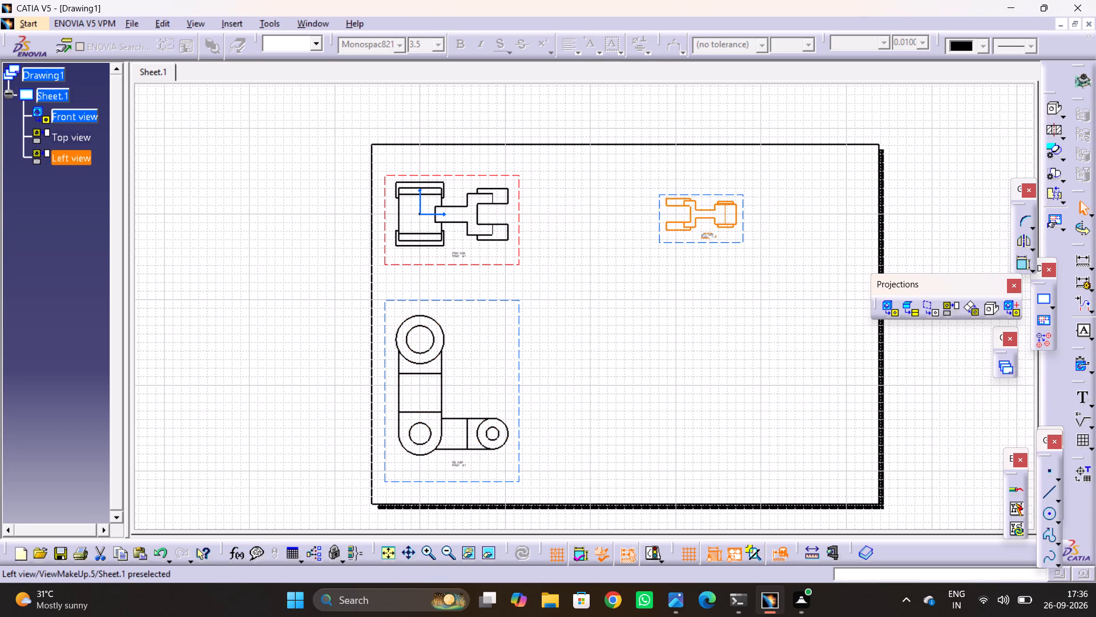
pyautogui.moveTo(703, 241); pyautogui.dragTo(705, 312)
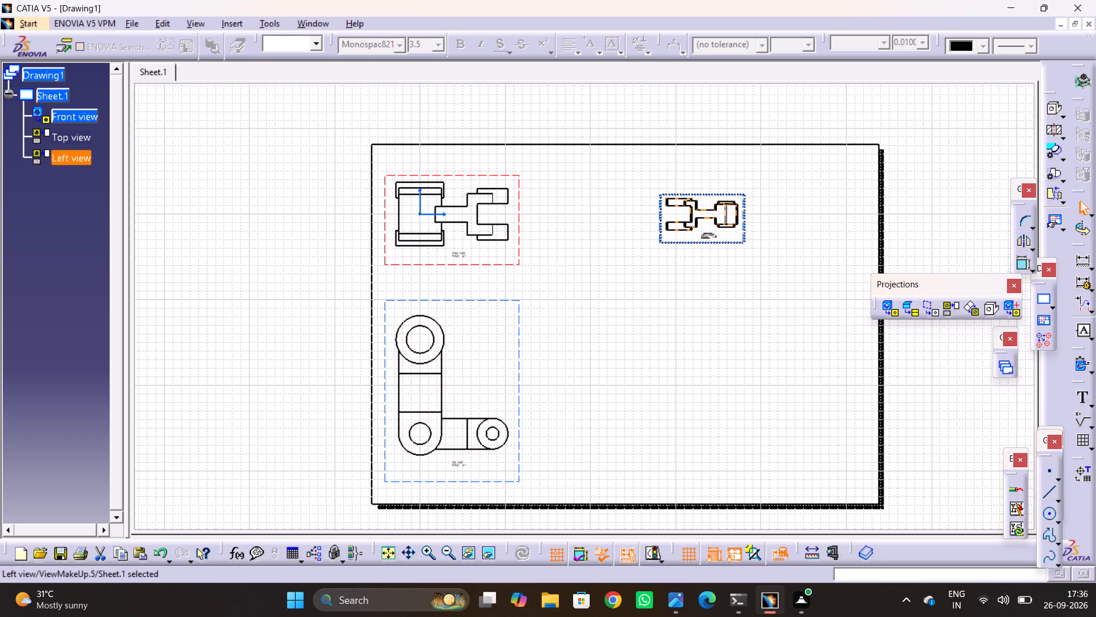
pyautogui.press('Delete')
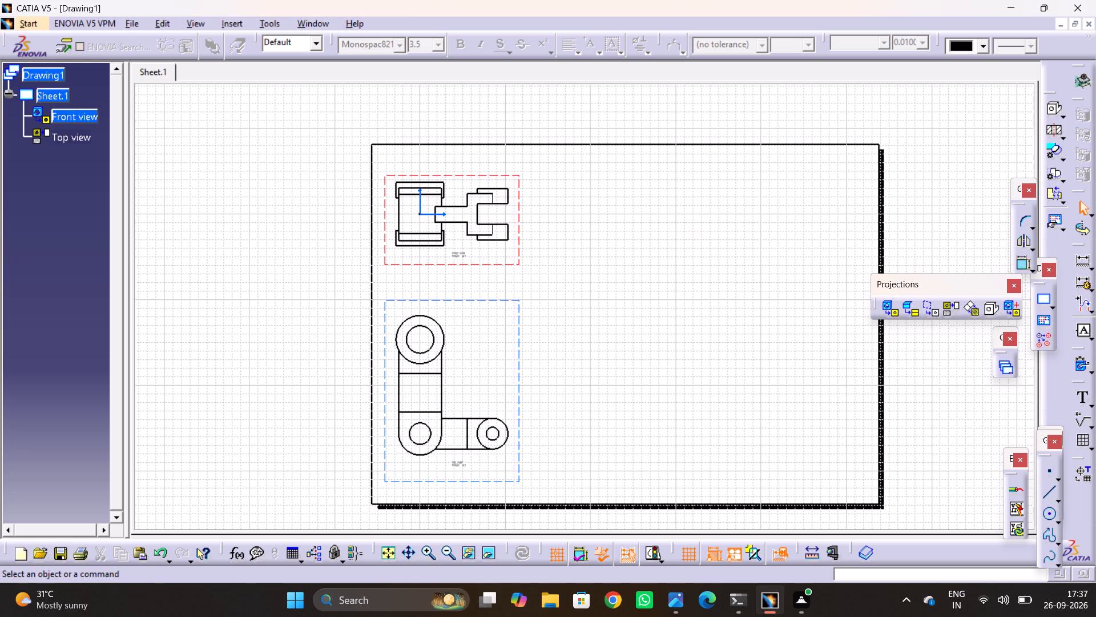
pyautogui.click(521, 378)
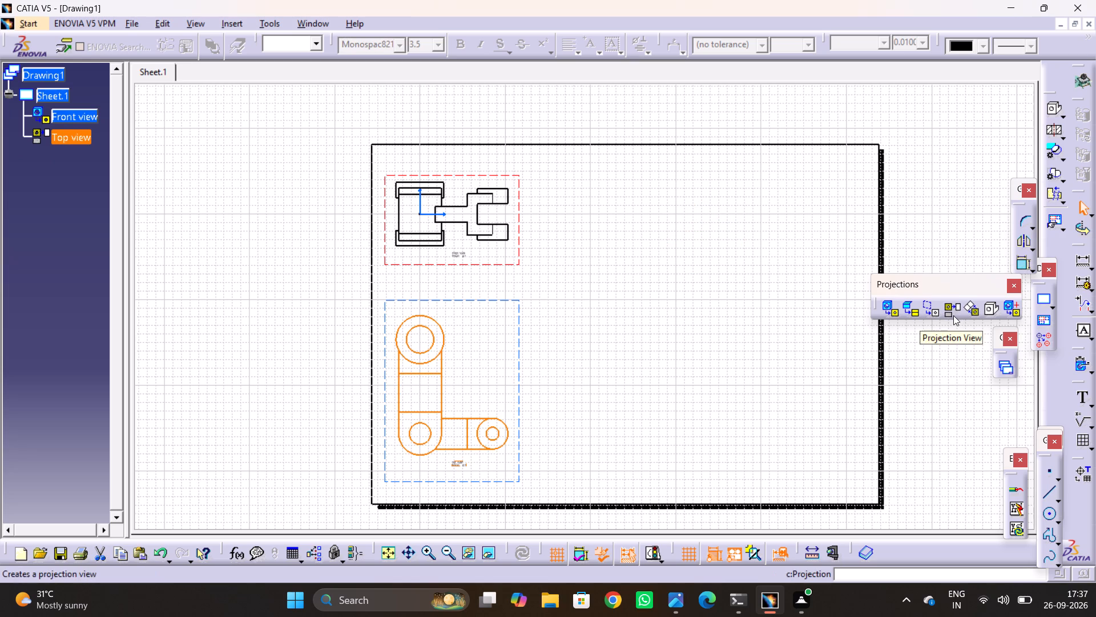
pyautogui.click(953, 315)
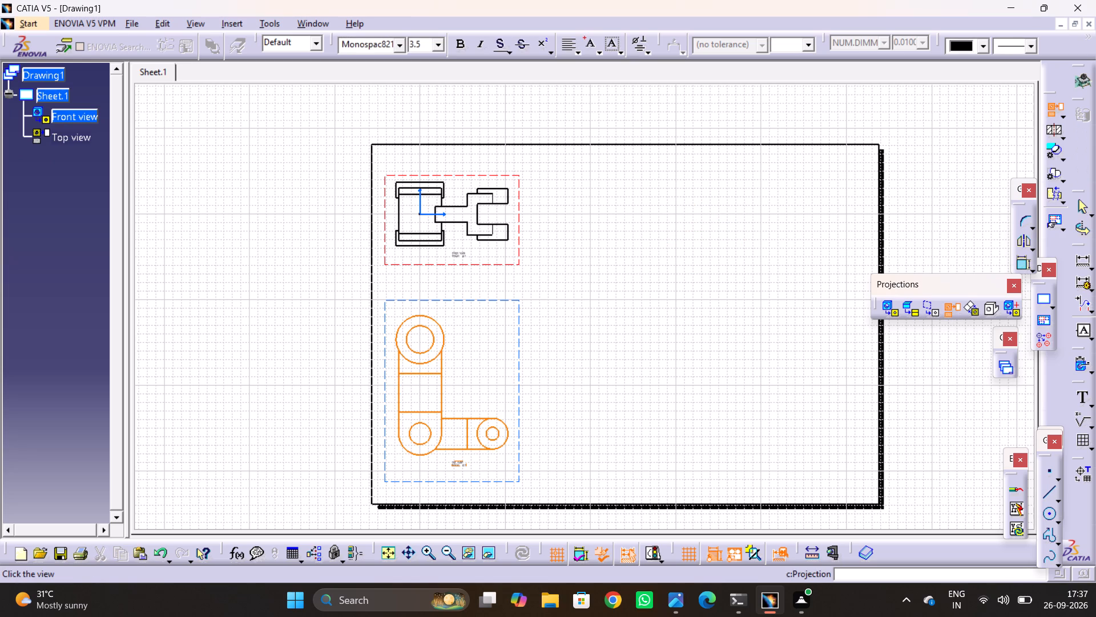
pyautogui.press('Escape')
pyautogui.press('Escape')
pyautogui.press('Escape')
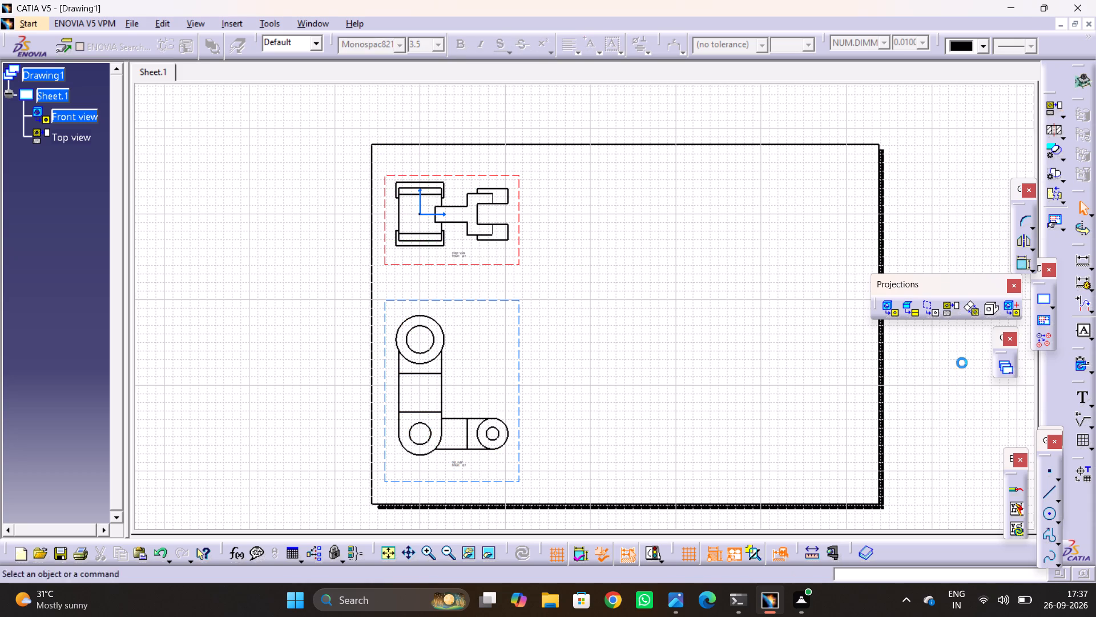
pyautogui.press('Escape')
# Activate the top view and place a projected side view from it, level with it in the sheet's lower middle.
pyautogui.doubleClick(518, 398)
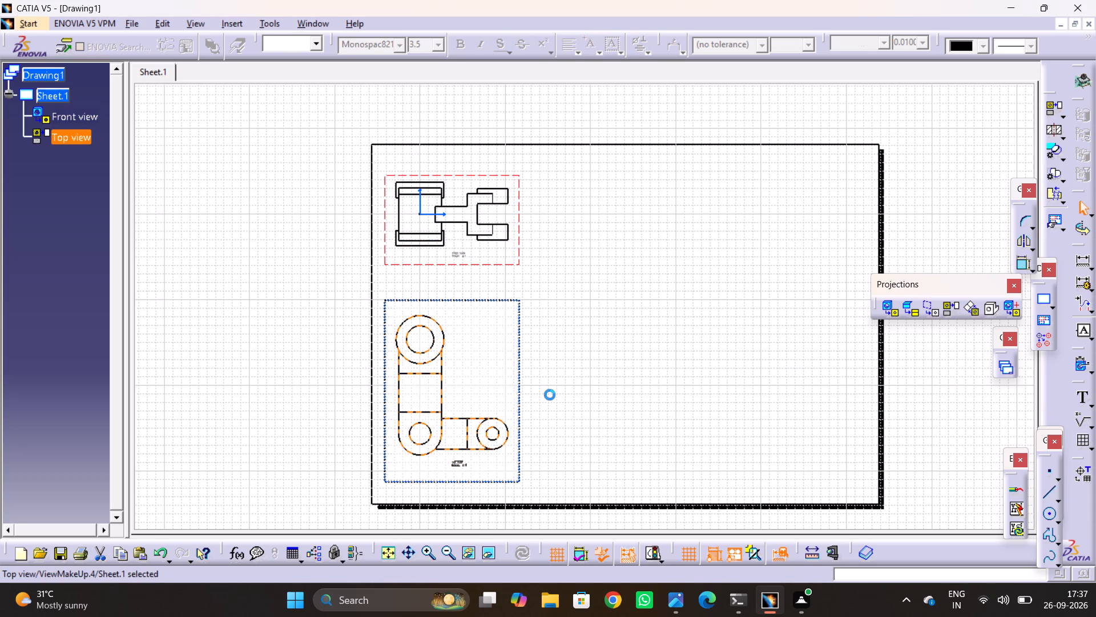
pyautogui.click(946, 310)
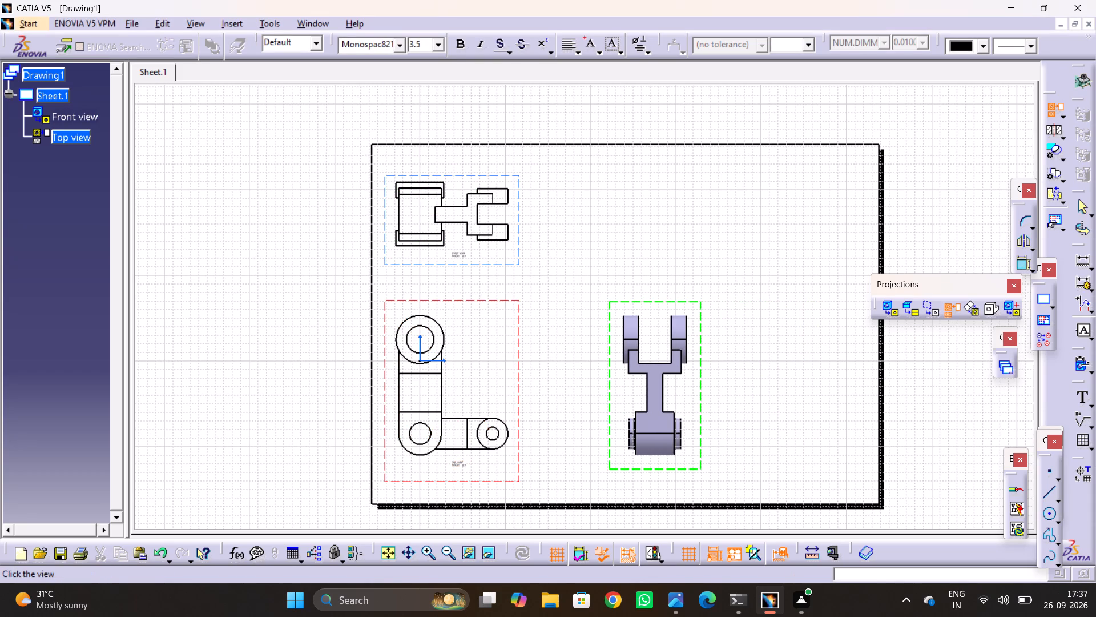
pyautogui.click(616, 402)
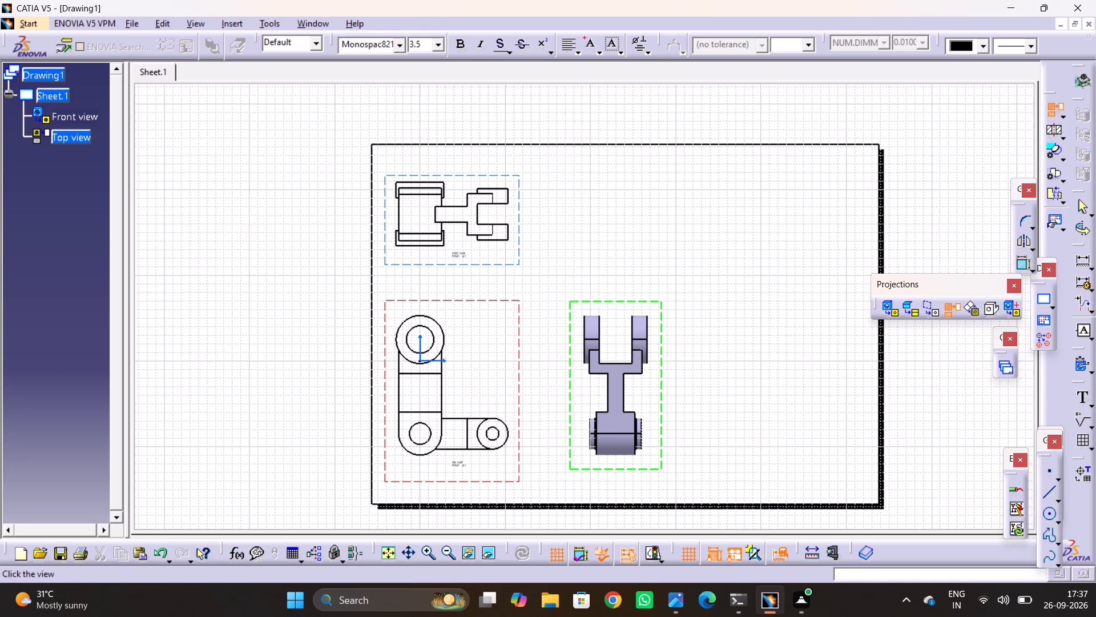
pyautogui.click(938, 401)
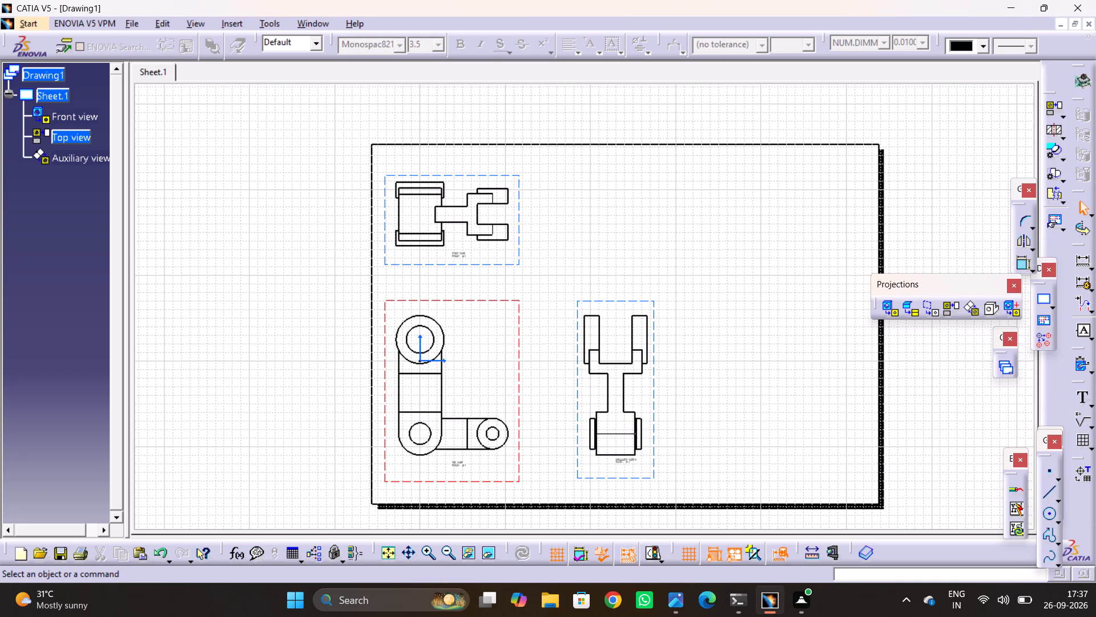
pyautogui.press('Escape')
pyautogui.press('Escape')
pyautogui.press('Escape')
pyautogui.press('Escape')
# Generate dimensions automatically from Part1's sketcher, 3D and measured constraints across the drawing views.
pyautogui.click(1079, 363)
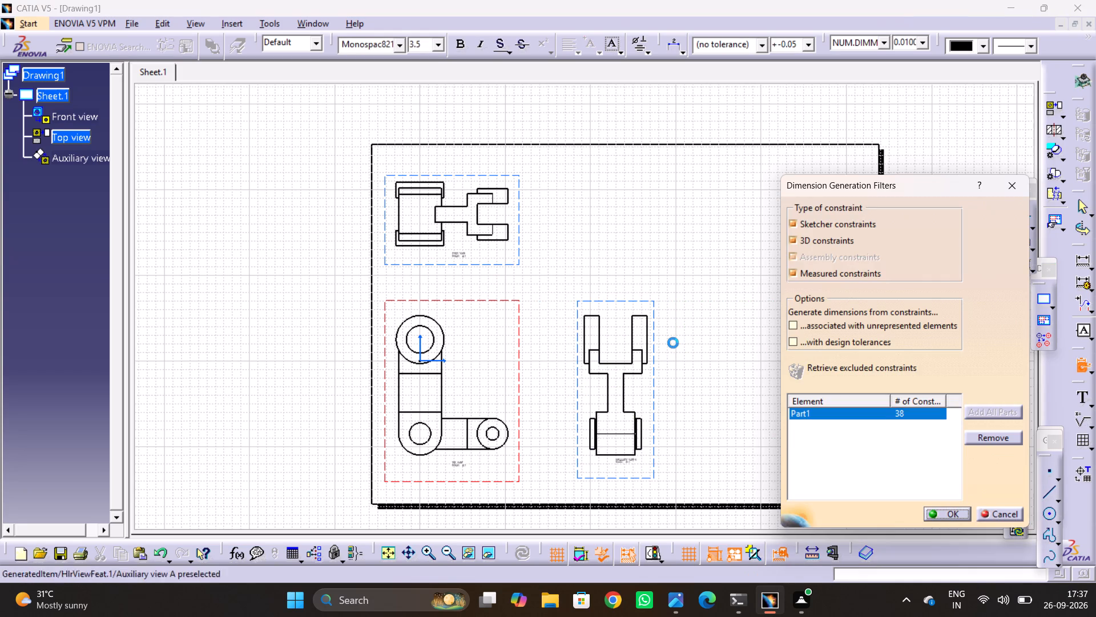
pyautogui.click(944, 514)
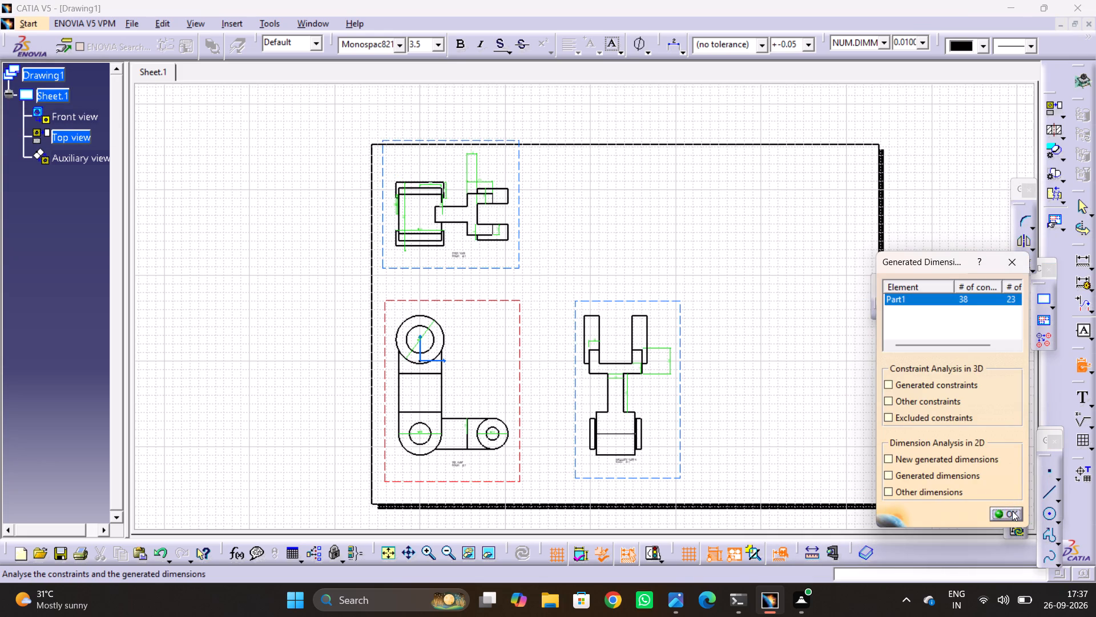
pyautogui.click(1012, 511)
pyautogui.click(949, 420)
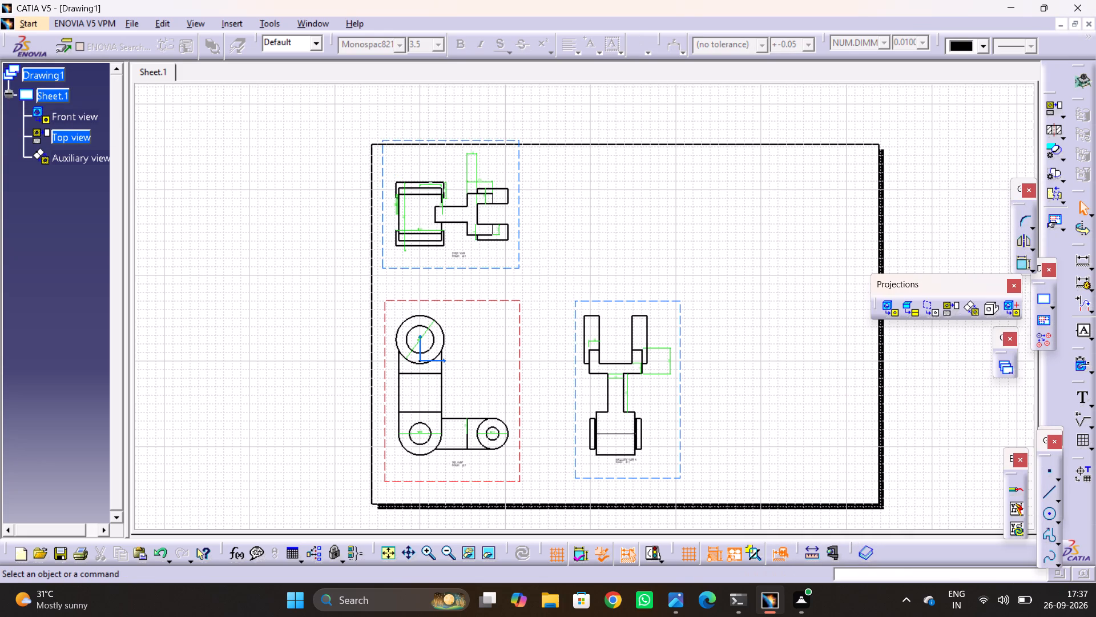
pyautogui.press('Escape')
pyautogui.press('Escape')
pyautogui.press('Escape')
pyautogui.press('Escape')
# Create an isometric view from the C26 part, oriented to show both forked arms, in the sheet's upper-right area.
pyautogui.click(992, 312)
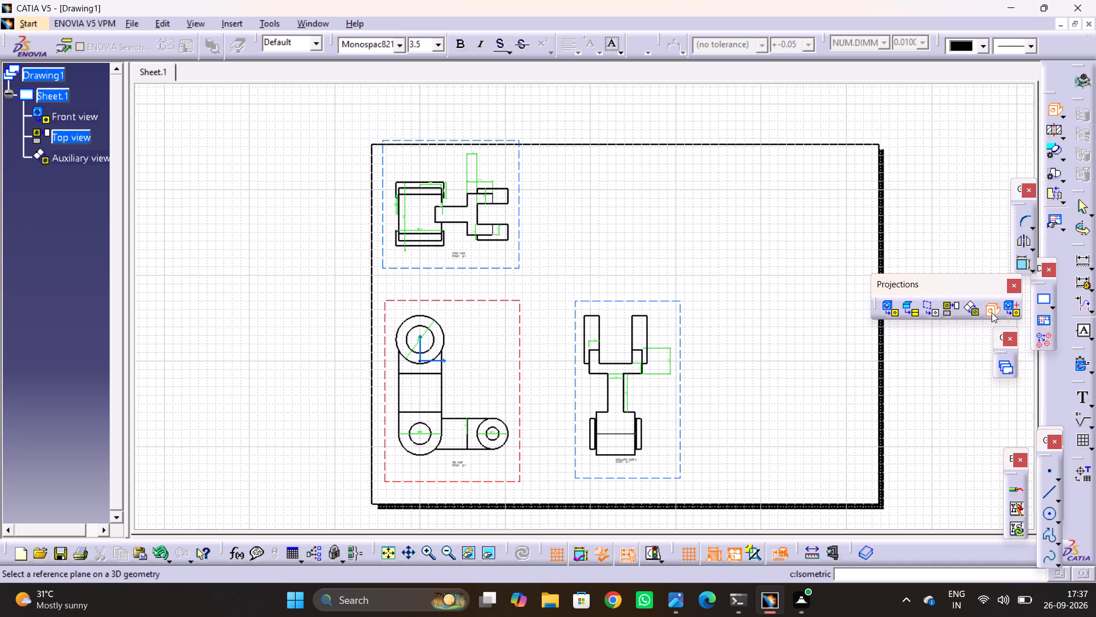
pyautogui.click(321, 22)
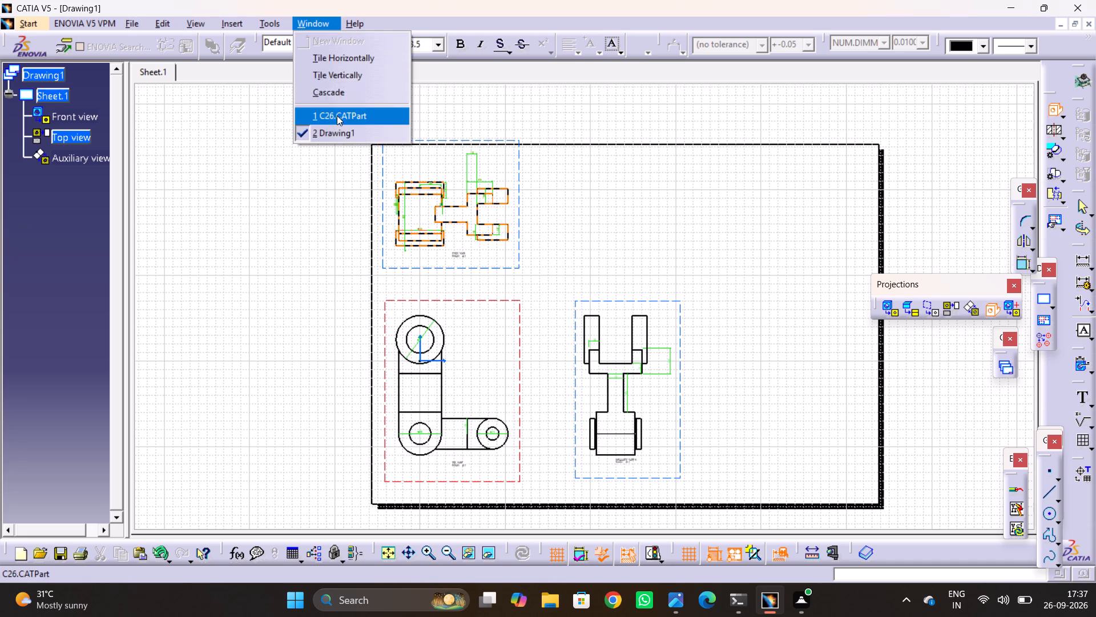
pyautogui.click(337, 115)
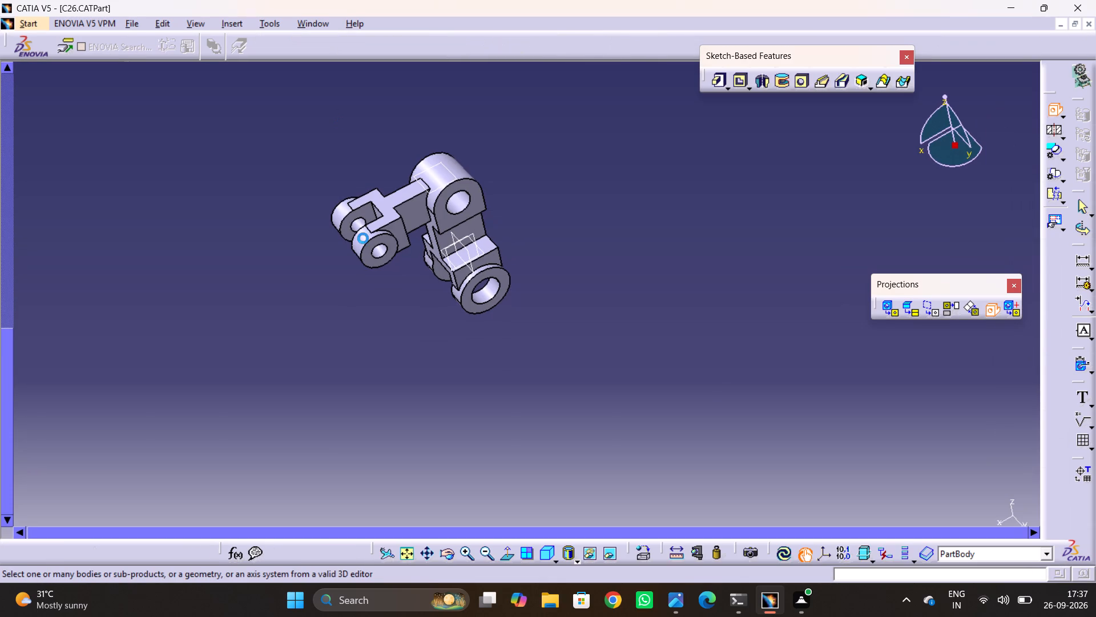
pyautogui.moveTo(363, 238); pyautogui.dragTo(420, 167, button='middle')
pyautogui.moveTo(363, 238); pyautogui.dragTo(420, 167)
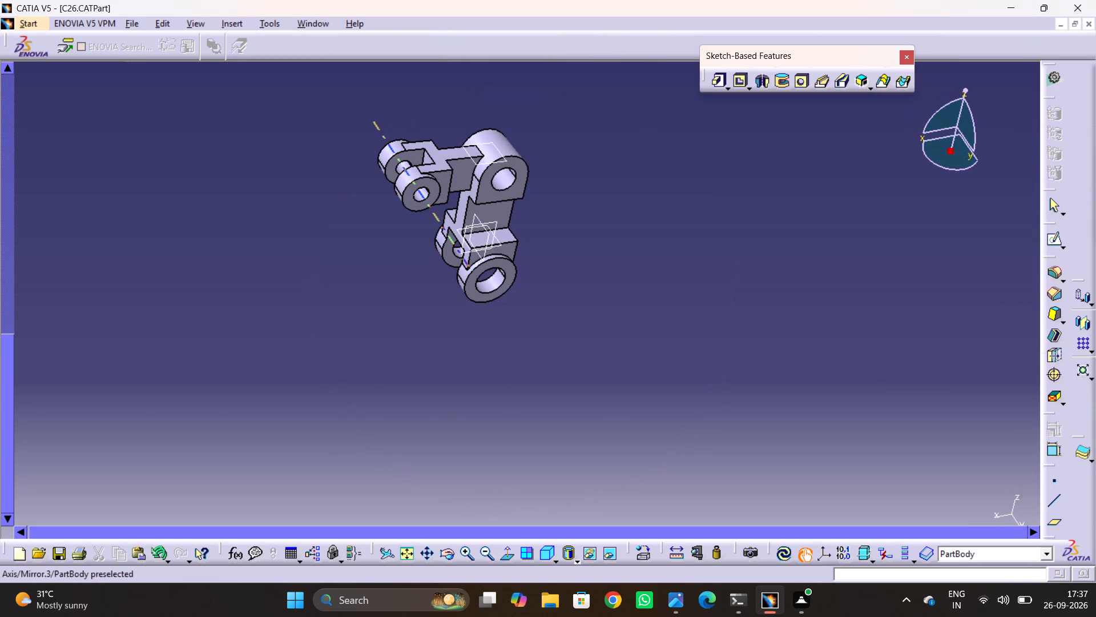
pyautogui.click(467, 299)
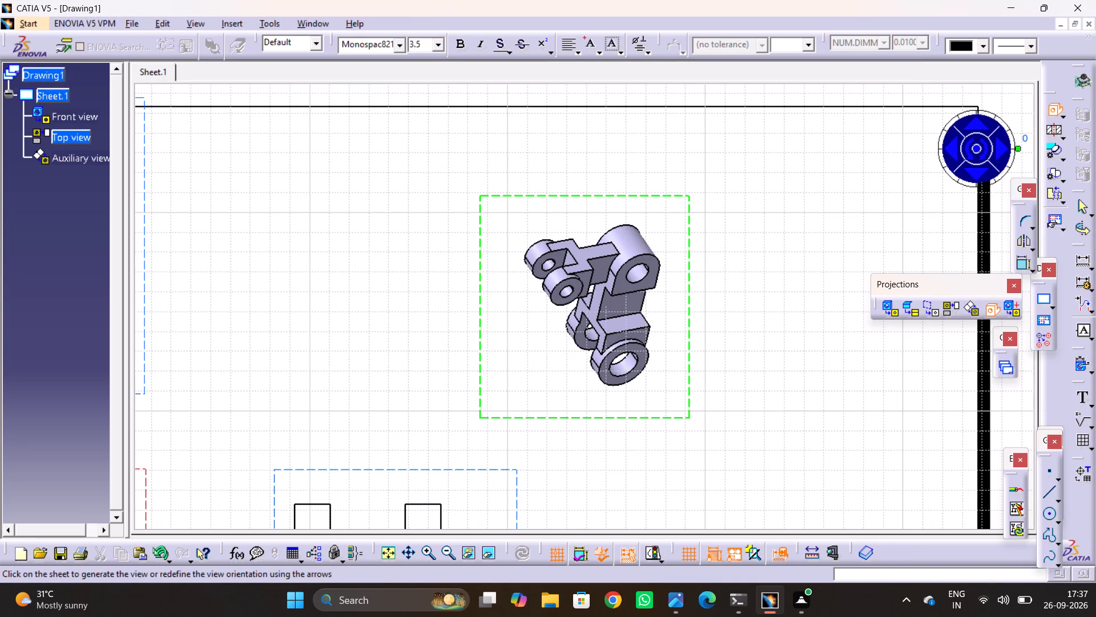
pyautogui.keyDown('ctrl'); pyautogui.moveTo(725, 314); pyautogui.dragTo(739, 420, button='middle'); pyautogui.keyUp('ctrl')
pyautogui.click(664, 360)
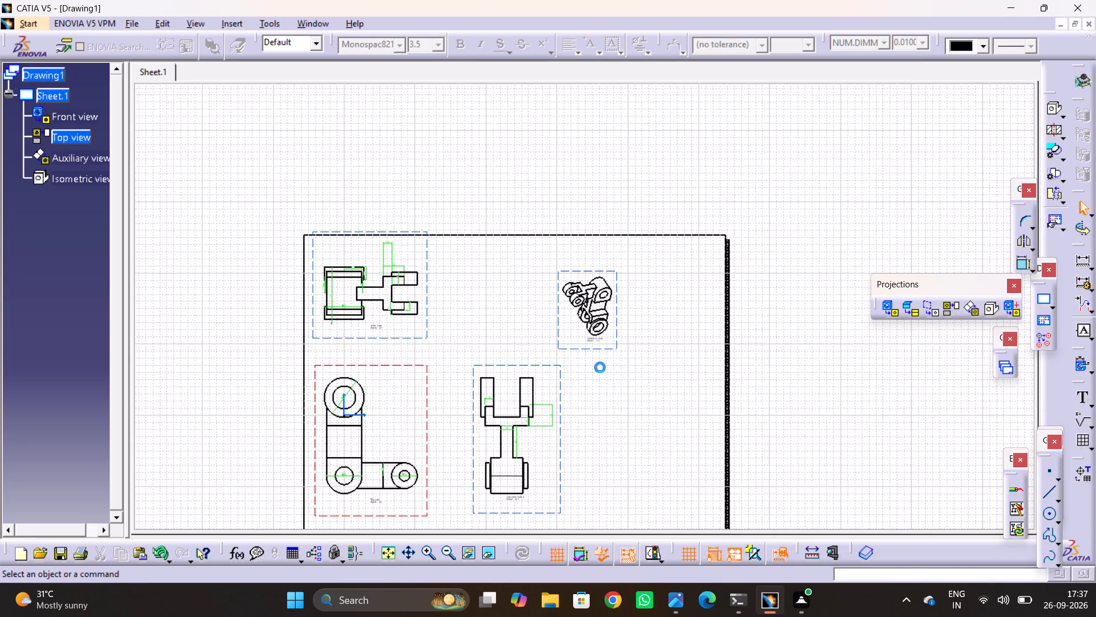
# Set the isometric view's scale to 2:1.
pyautogui.click(560, 318)
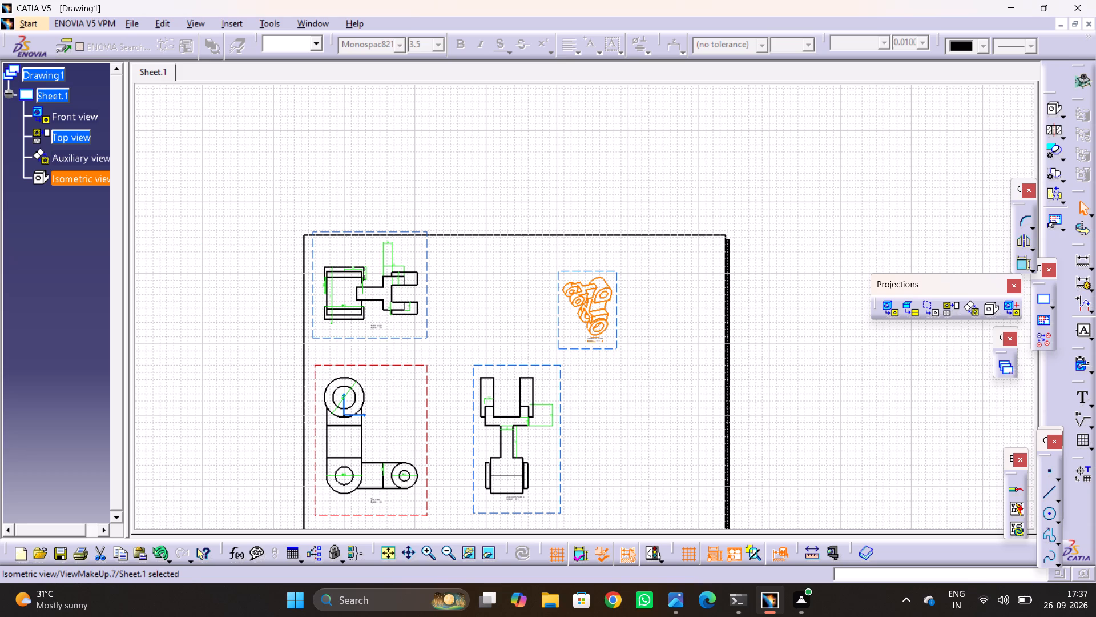
pyautogui.rightClick(65, 181)
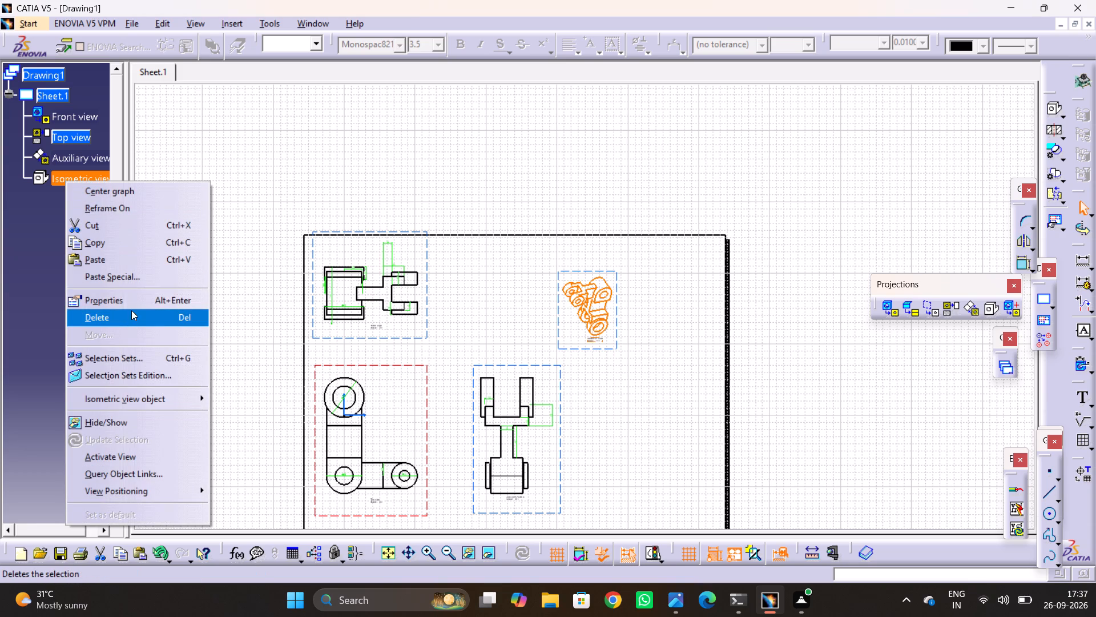
pyautogui.click(138, 303)
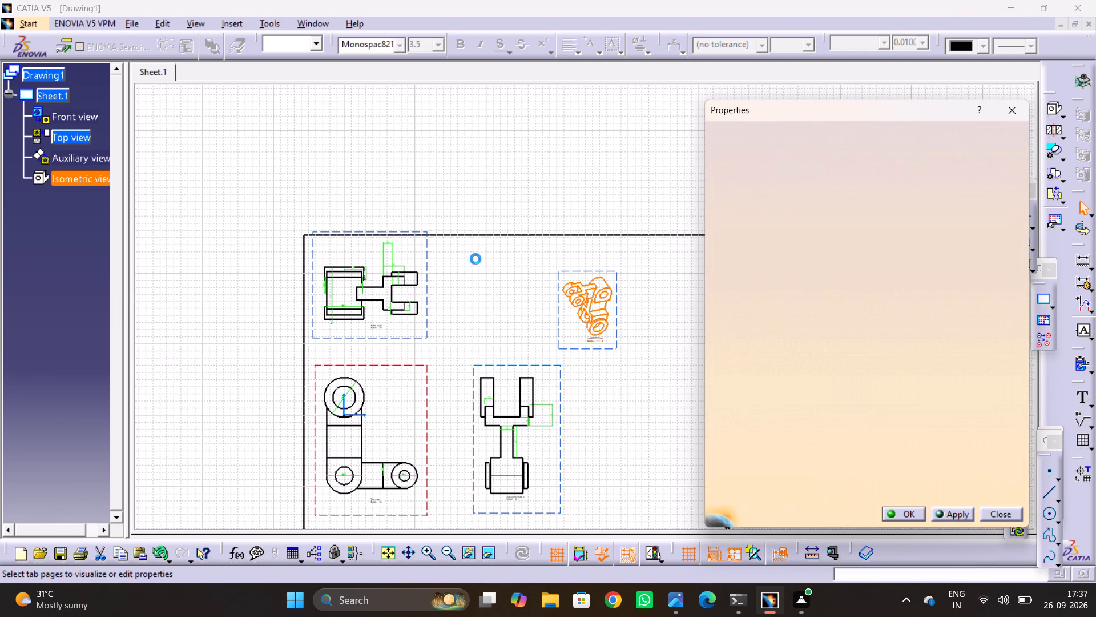
pyautogui.press('Right')
pyautogui.press('BackSpace')
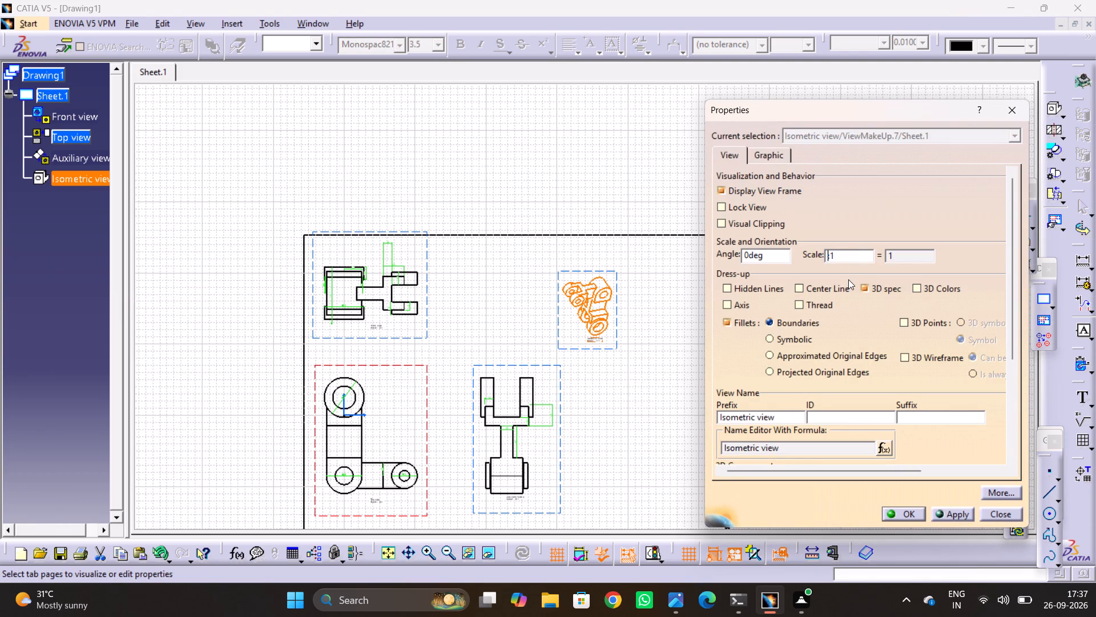
pyautogui.press('2')
pyautogui.press('Return')
pyautogui.click(822, 412)
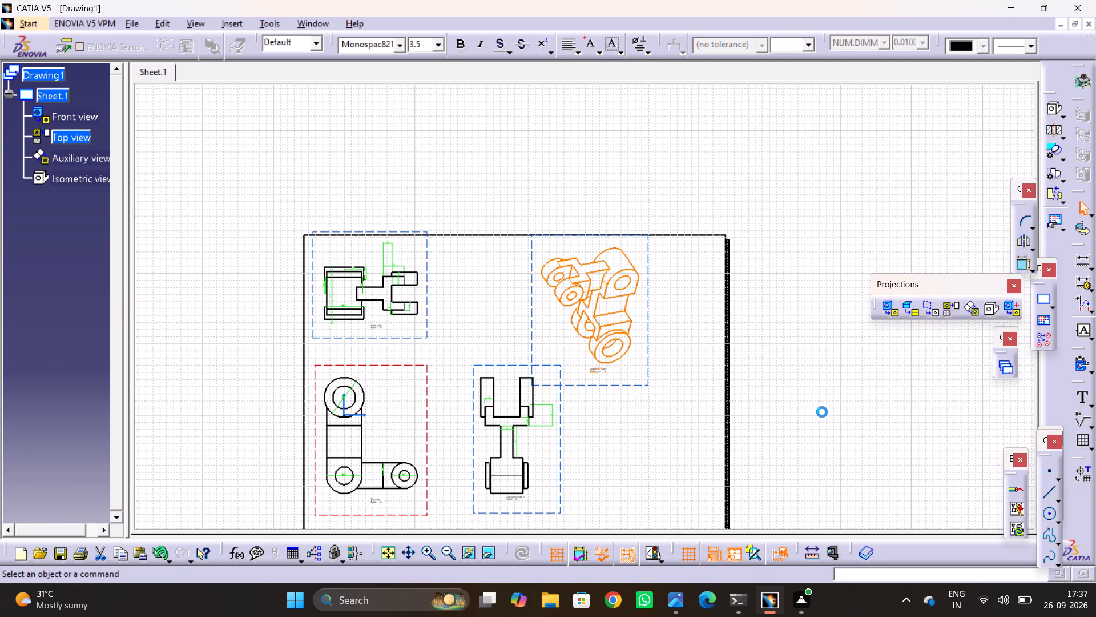
# Move the enlarged isometric view down and to the right, clear of the projected side view.
pyautogui.moveTo(628, 386); pyautogui.dragTo(662, 423)
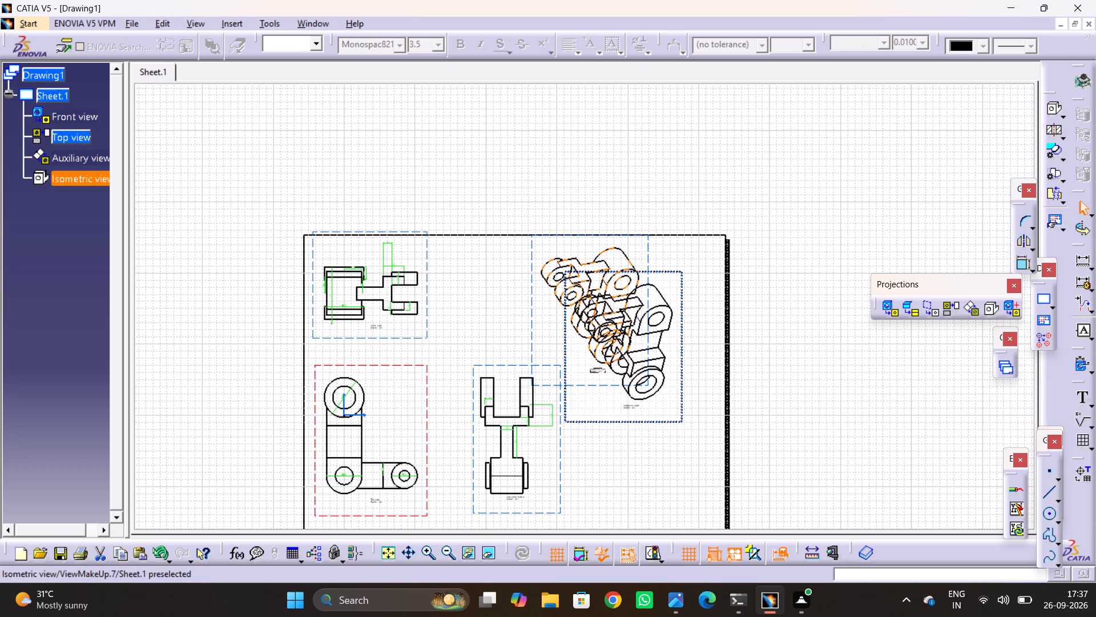
pyautogui.moveTo(662, 423); pyautogui.dragTo(661, 416)
pyautogui.click(775, 401)
pyautogui.moveTo(772, 414); pyautogui.dragTo(769, 412, button='middle')
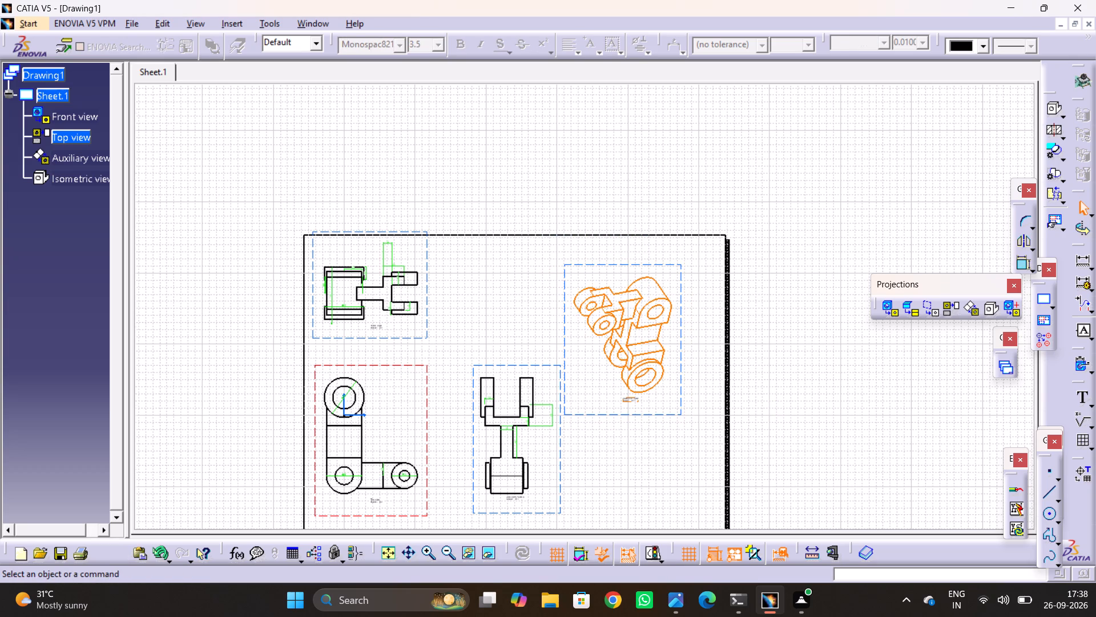
pyautogui.moveTo(769, 412); pyautogui.dragTo(781, 360, button='middle')
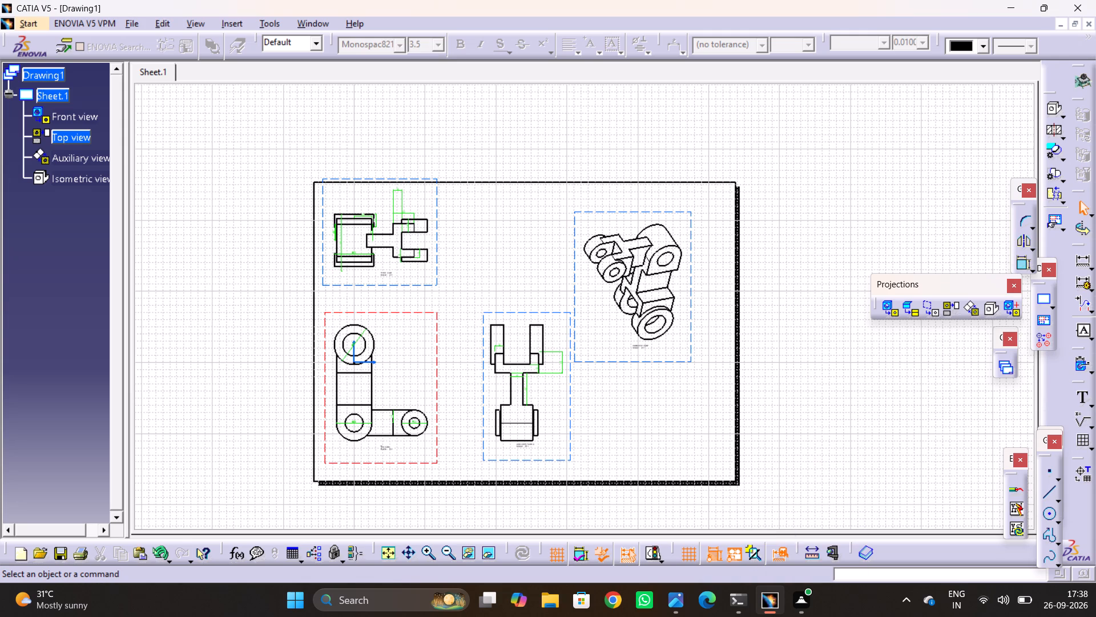
pyautogui.moveTo(767, 392); pyautogui.dragTo(760, 388, button='middle')
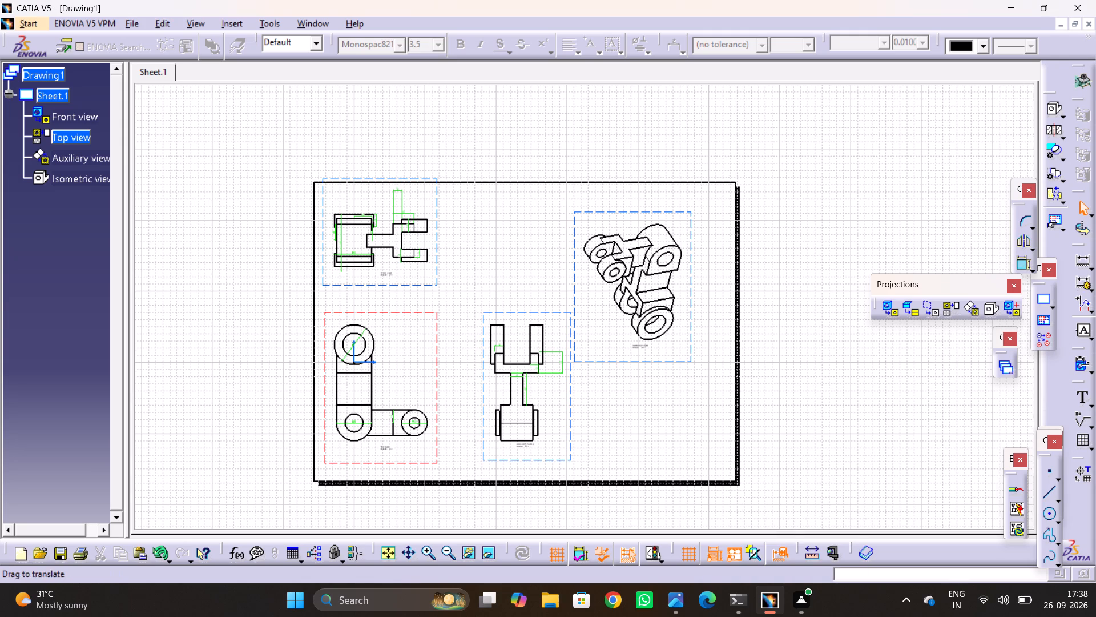
pyautogui.moveTo(760, 388); pyautogui.dragTo(782, 353, button='middle')
pyautogui.press('Escape')
pyautogui.press('Escape')
pyautogui.press('Escape')
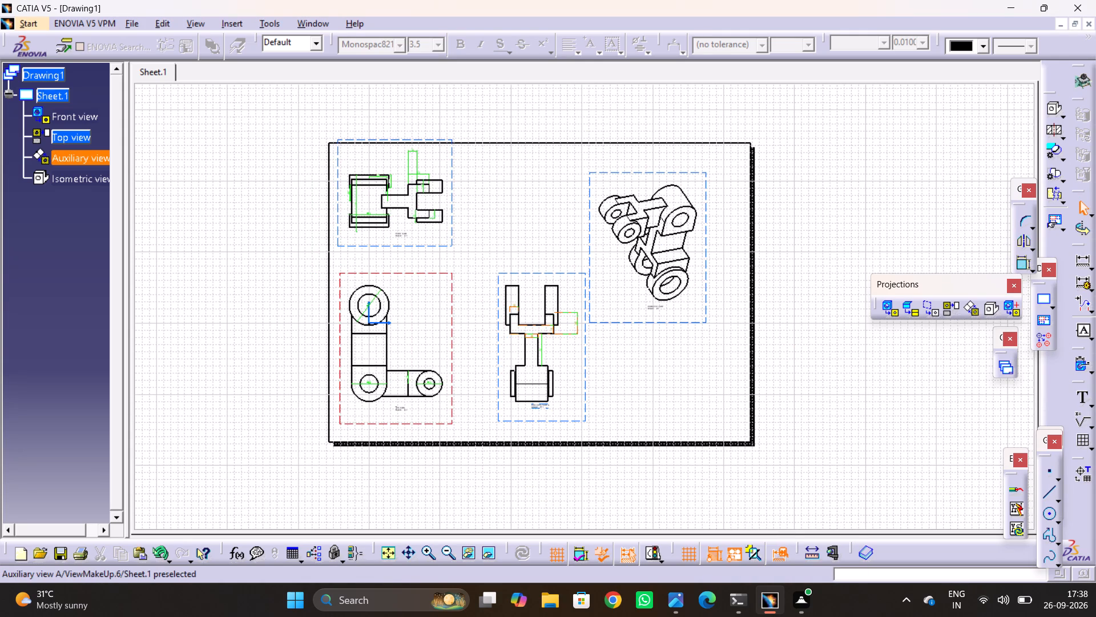
# Shift the projected side view slightly toward the top view and raise the isometric view toward the sheet's upper edge.
pyautogui.moveTo(582, 422); pyautogui.dragTo(570, 430)
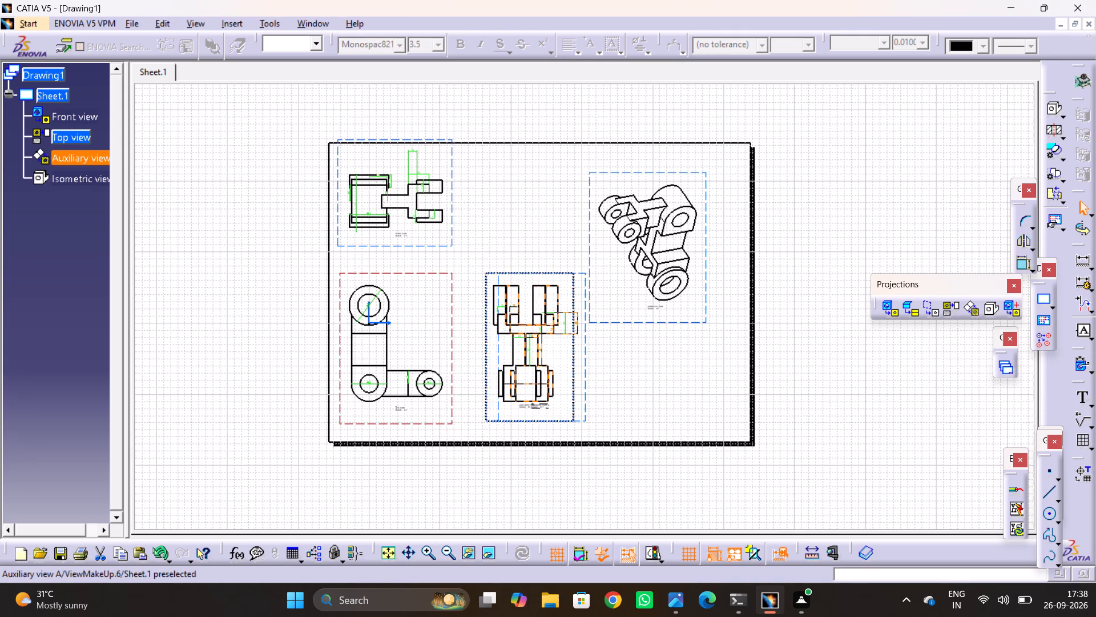
pyautogui.moveTo(570, 430); pyautogui.dragTo(569, 430)
pyautogui.moveTo(636, 320); pyautogui.dragTo(638, 298)
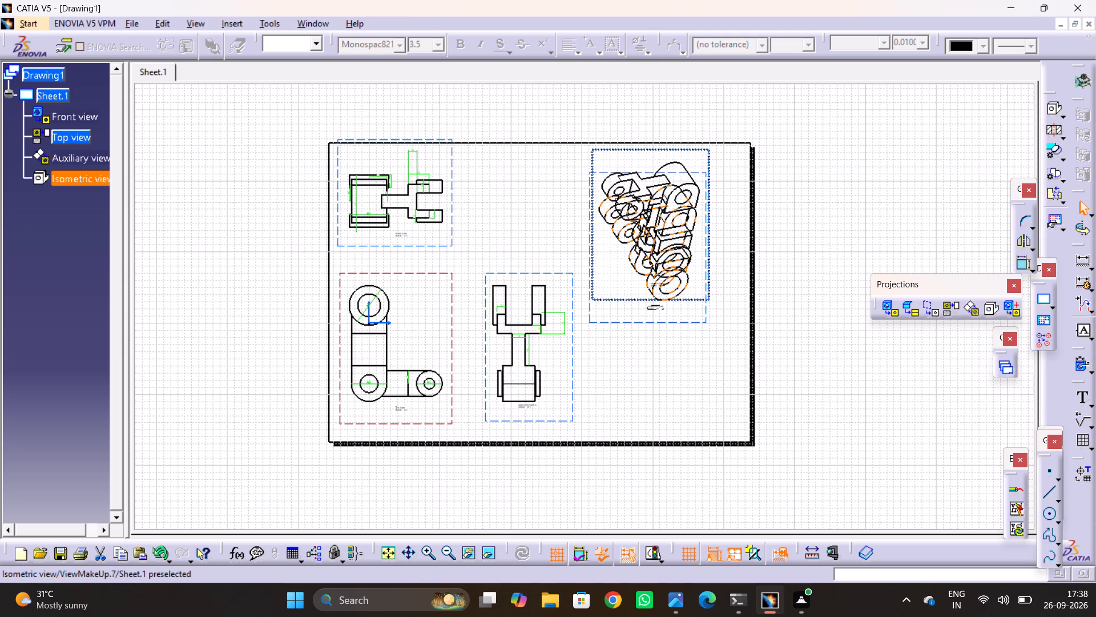
pyautogui.moveTo(638, 298); pyautogui.dragTo(638, 302)
pyautogui.click(817, 306)
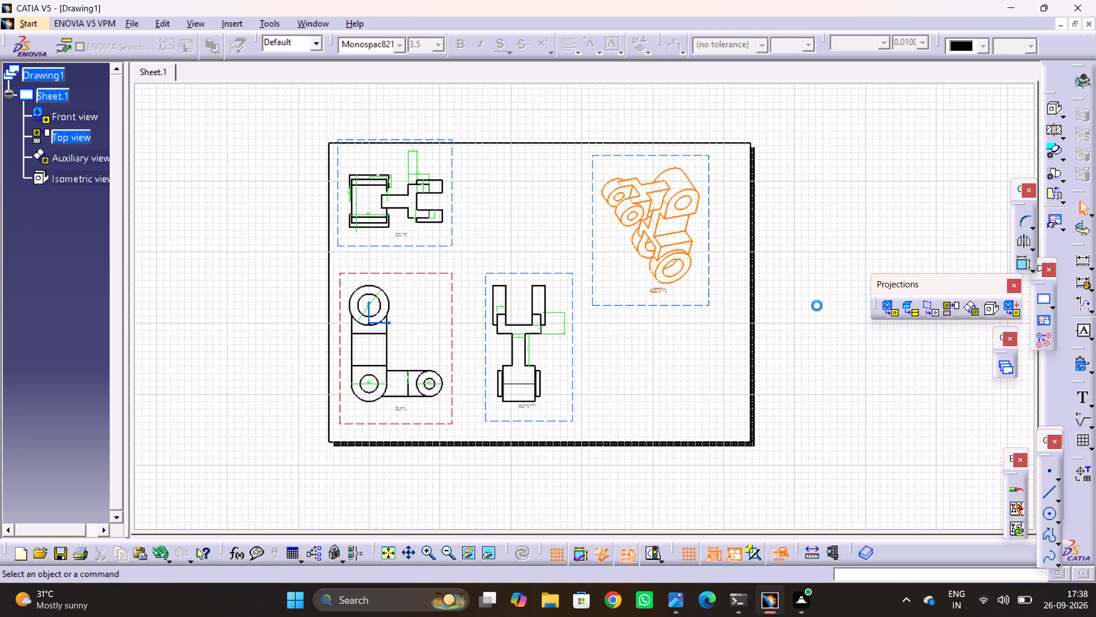
# Print the whole drawing with Microsoft Print to PDF, fitted to an A4 landscape page, saving it as C26.
pyautogui.hotkey('ctrl', 'p')
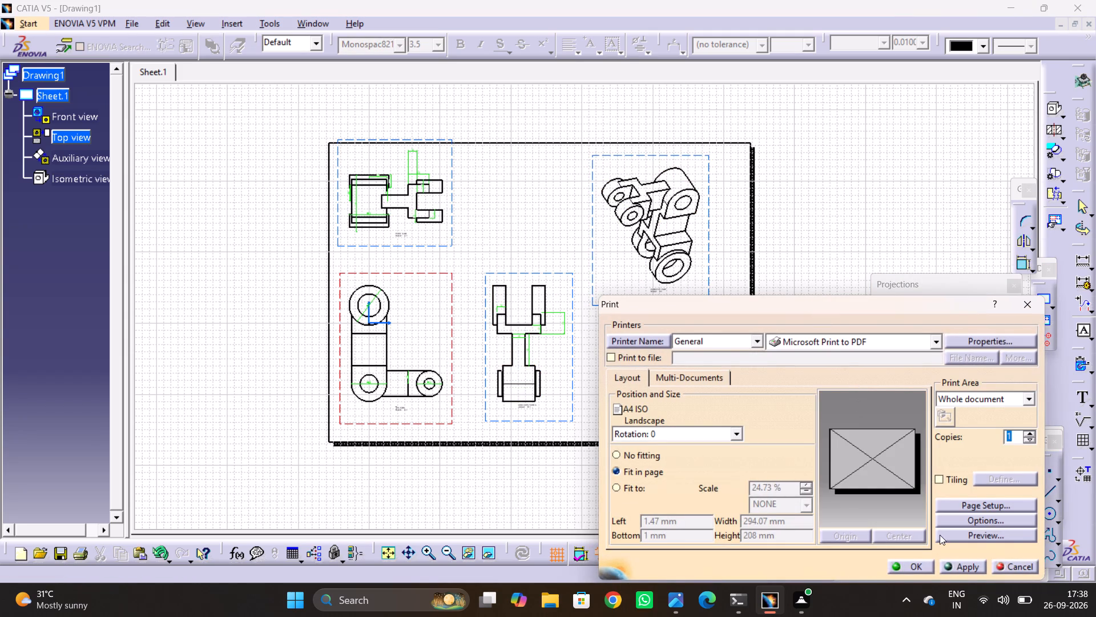
pyautogui.click(916, 566)
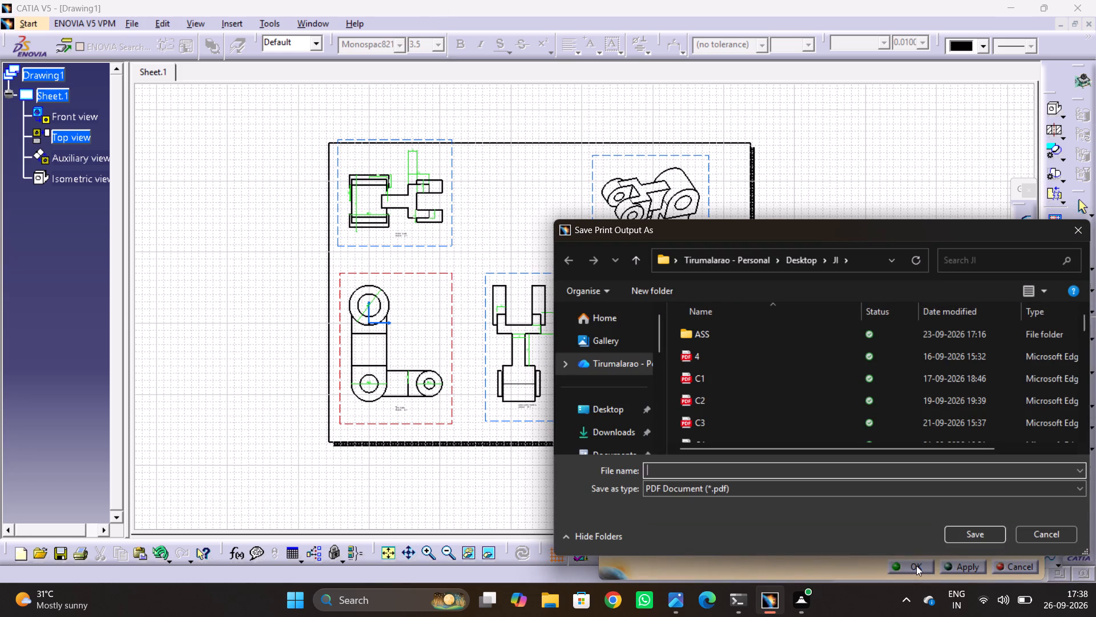
pyautogui.write('C26')
pyautogui.press('Return')
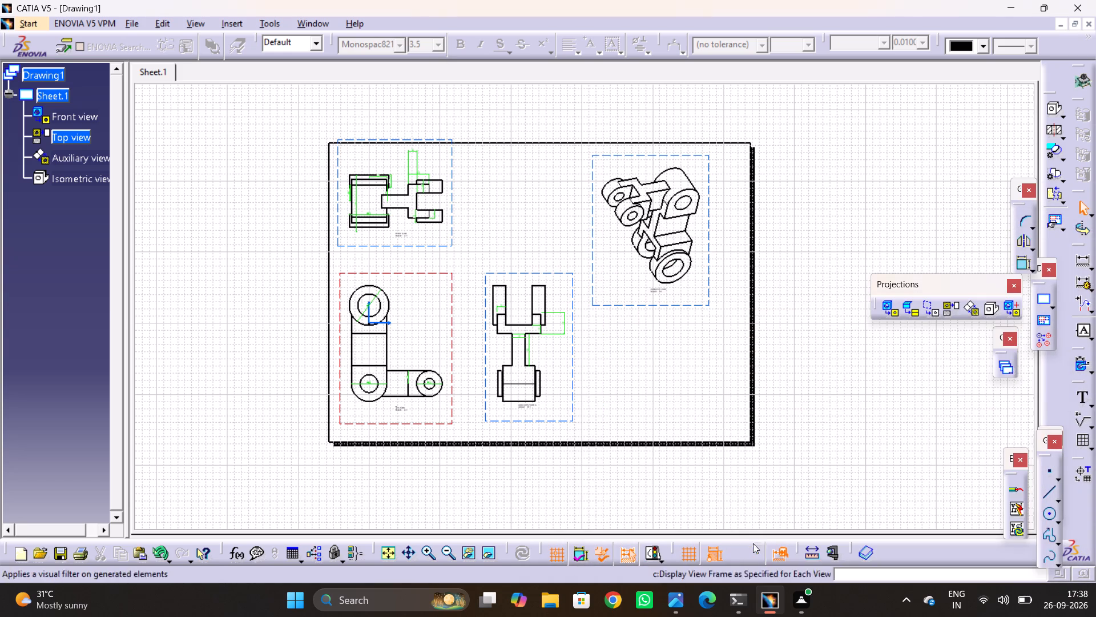